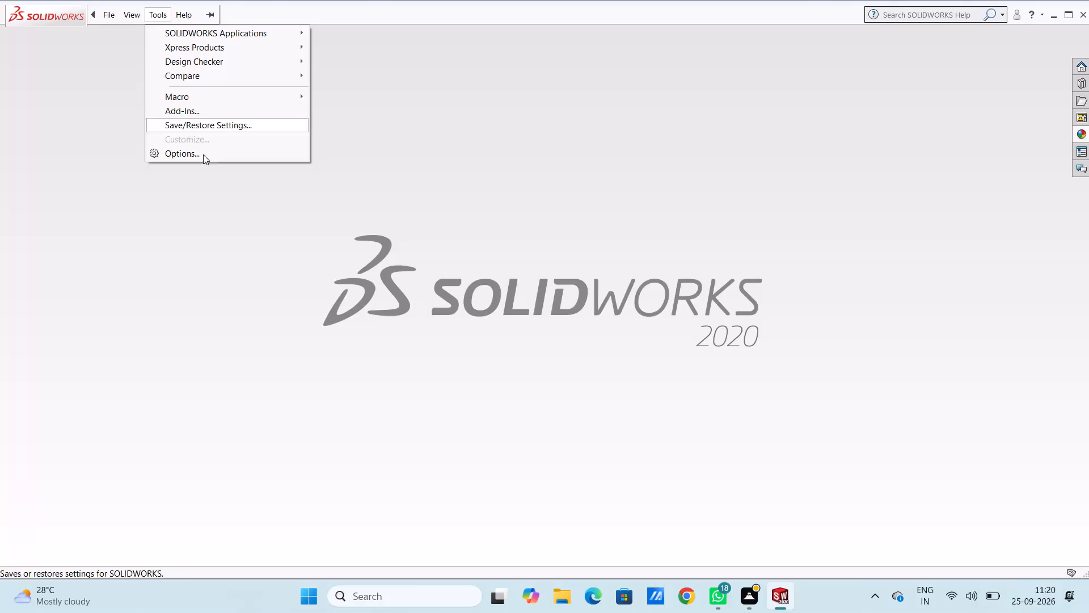
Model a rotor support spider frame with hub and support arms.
Create a new part document.
{"action": "left_click", "coordinate": [122, 226]}
{"action": "left_click", "coordinate": [137, 19]}
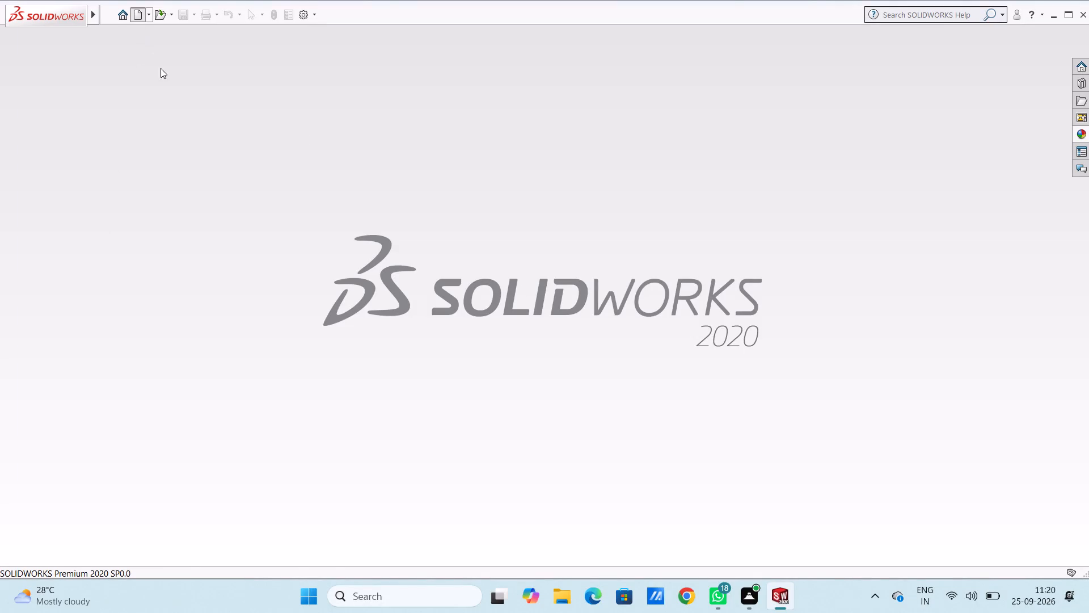
{"action": "left_click", "coordinate": [466, 437]}
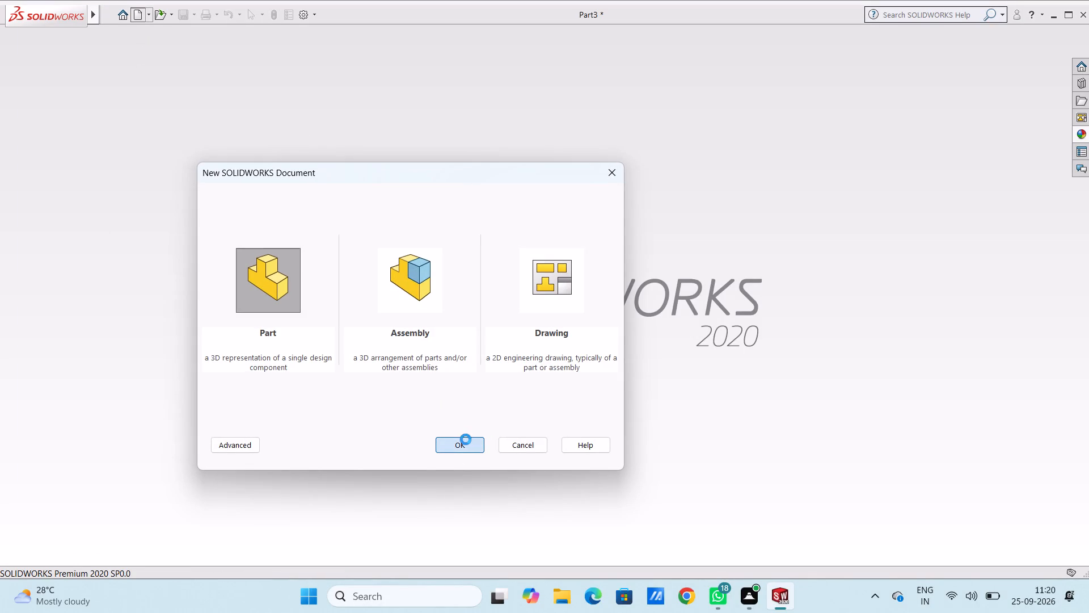
{"action": "left_click_drag", "start_coordinate": [678, 410], "coordinate": [672, 408]}
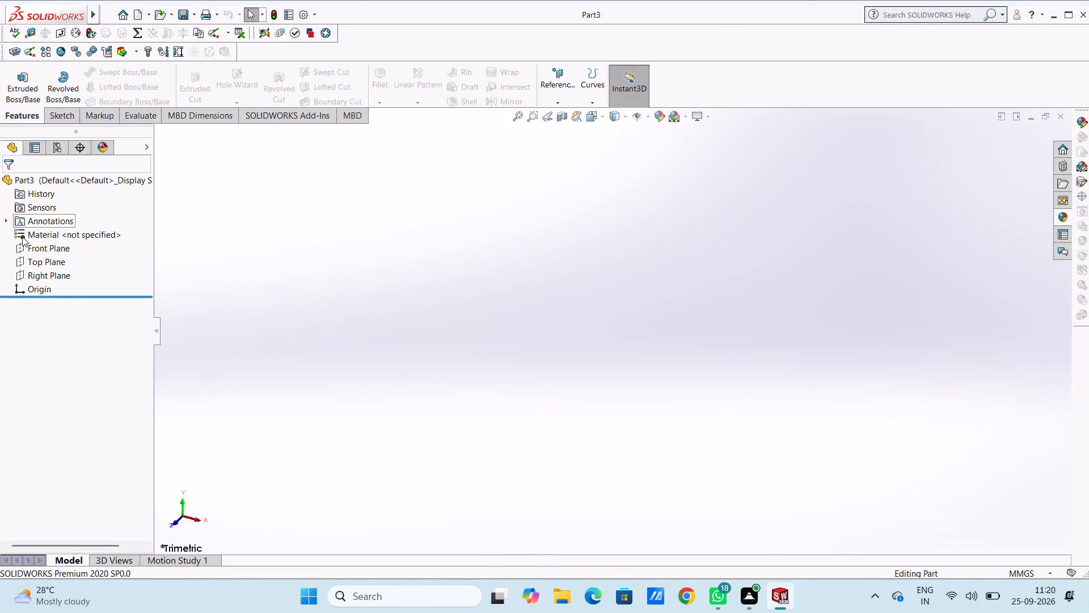
Start a sketch on the Top Plane and draw a circle of radius 25 mm centred on the origin.
{"action": "left_click", "coordinate": [57, 262]}
{"action": "left_click", "coordinate": [69, 246]}
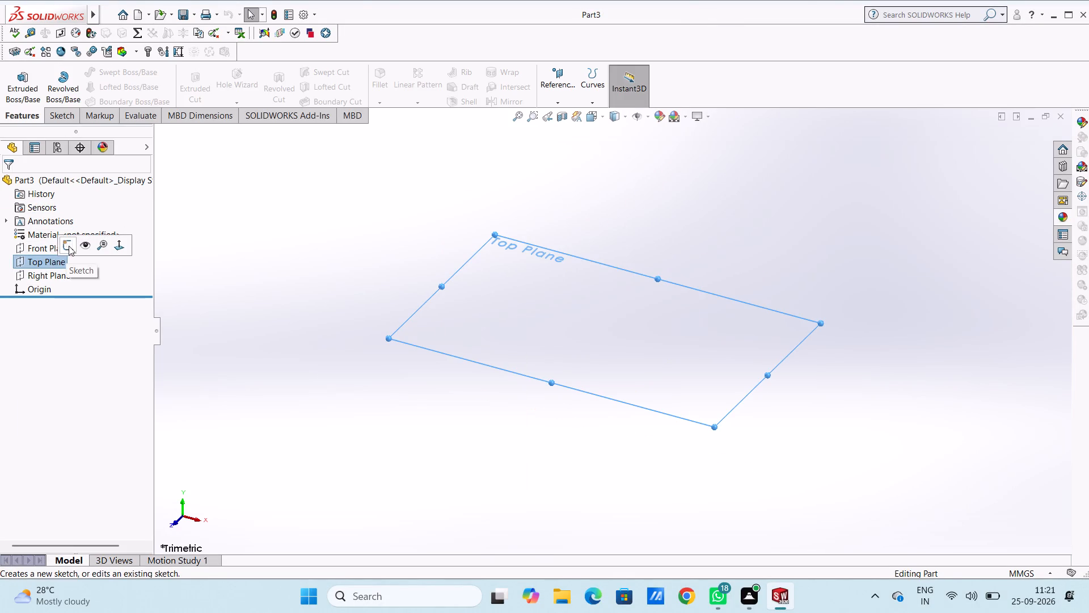
{"action": "left_click", "coordinate": [326, 281]}
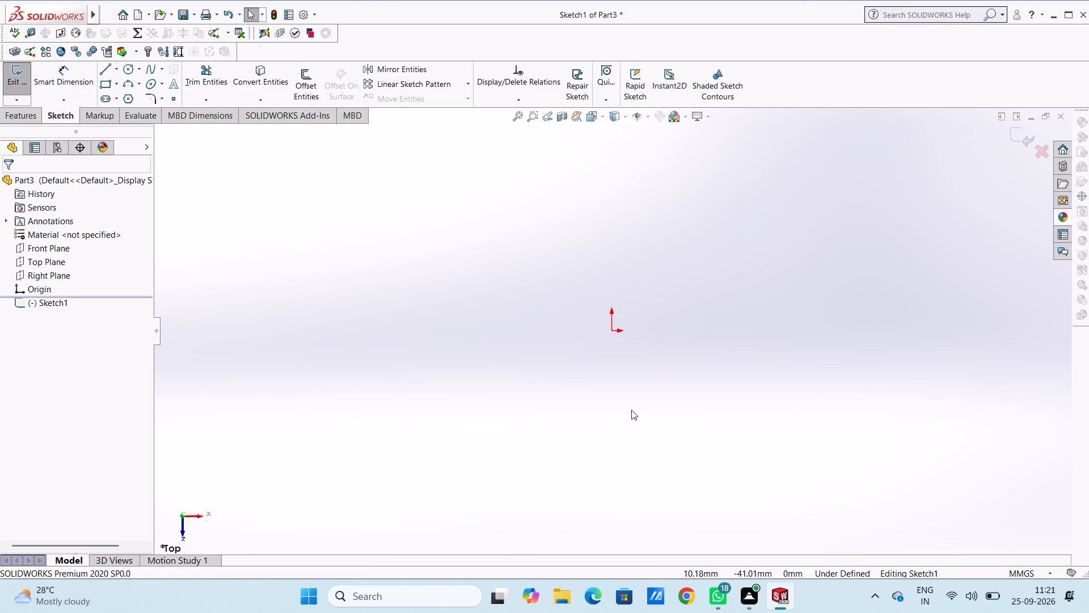
{"action": "left_click", "coordinate": [125, 71]}
{"action": "left_click", "coordinate": [611, 329]}
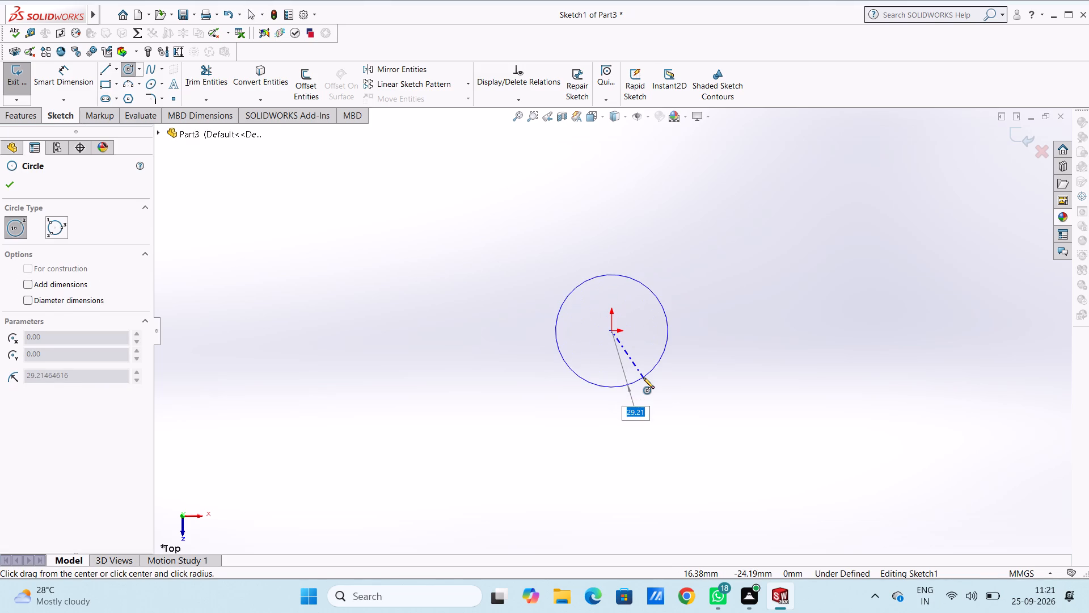
{"action": "type", "text": "25"}
{"action": "key", "text": "Return"}
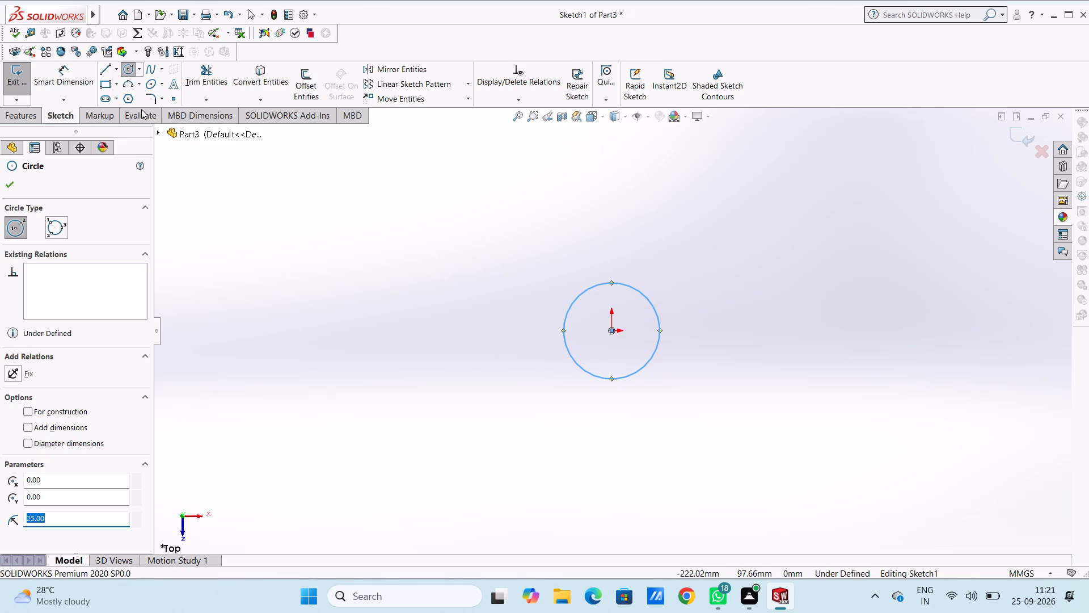
Add a diameter dimension to the circle.
{"action": "left_click", "coordinate": [81, 75]}
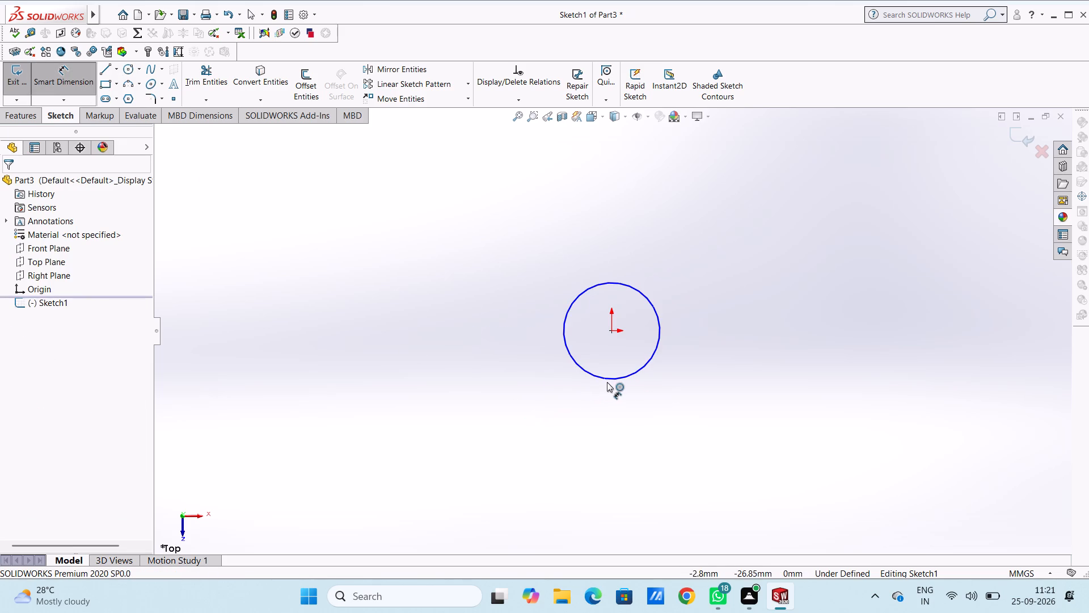
{"action": "left_click", "coordinate": [607, 381]}
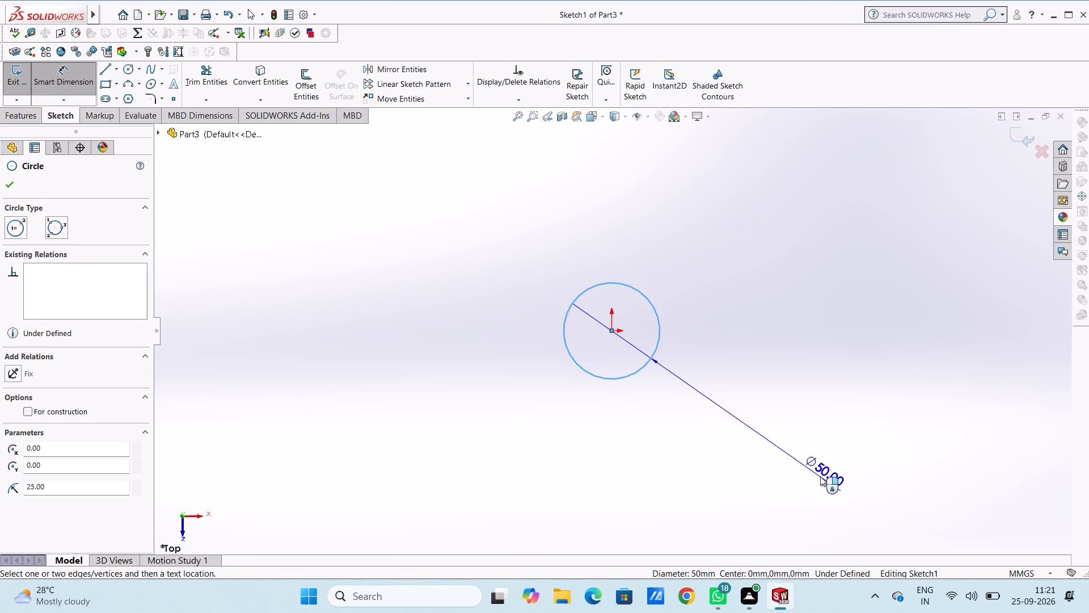
{"action": "left_click", "coordinate": [820, 476]}
{"action": "left_click", "coordinate": [772, 460]}
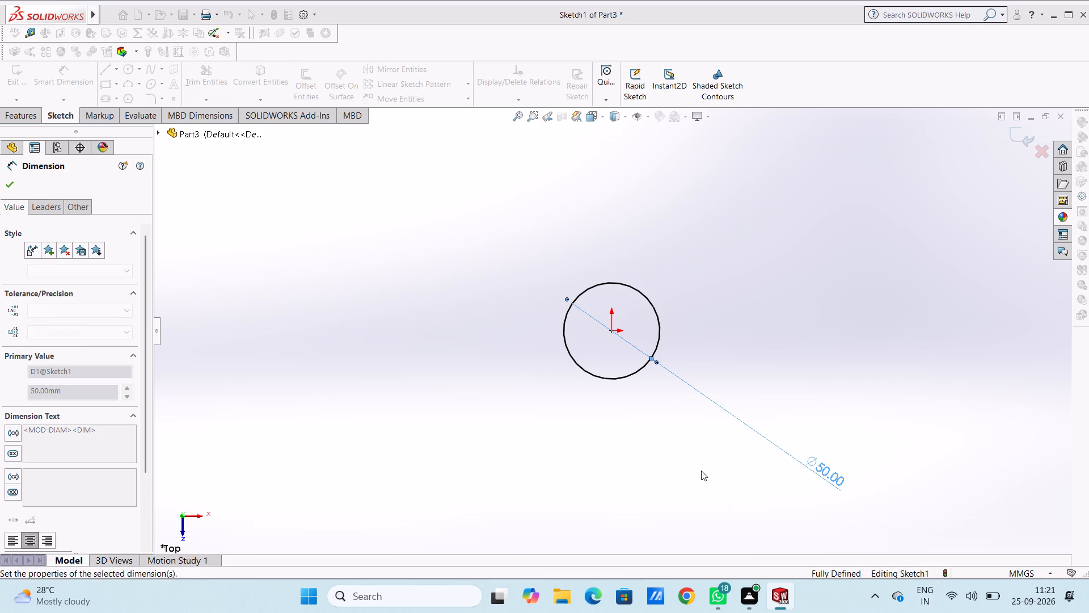
{"action": "left_click", "coordinate": [700, 471]}
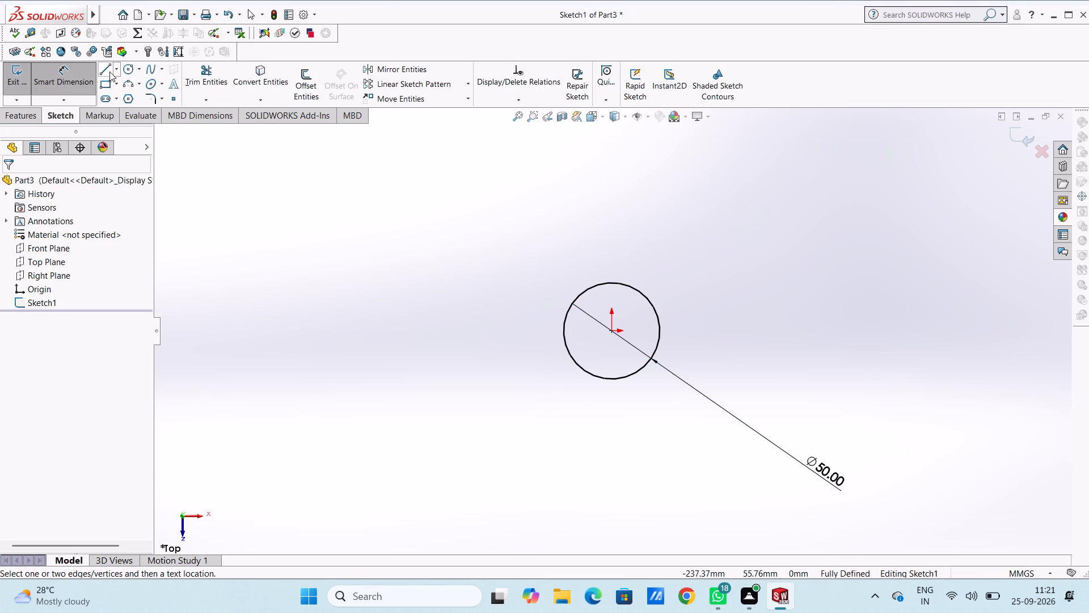
Draw three connected lines from the circle's top point: 100 mm horizontally in negative X, 50 mm down, and 100 mm back to its bottom point.
{"action": "left_click", "coordinate": [109, 72]}
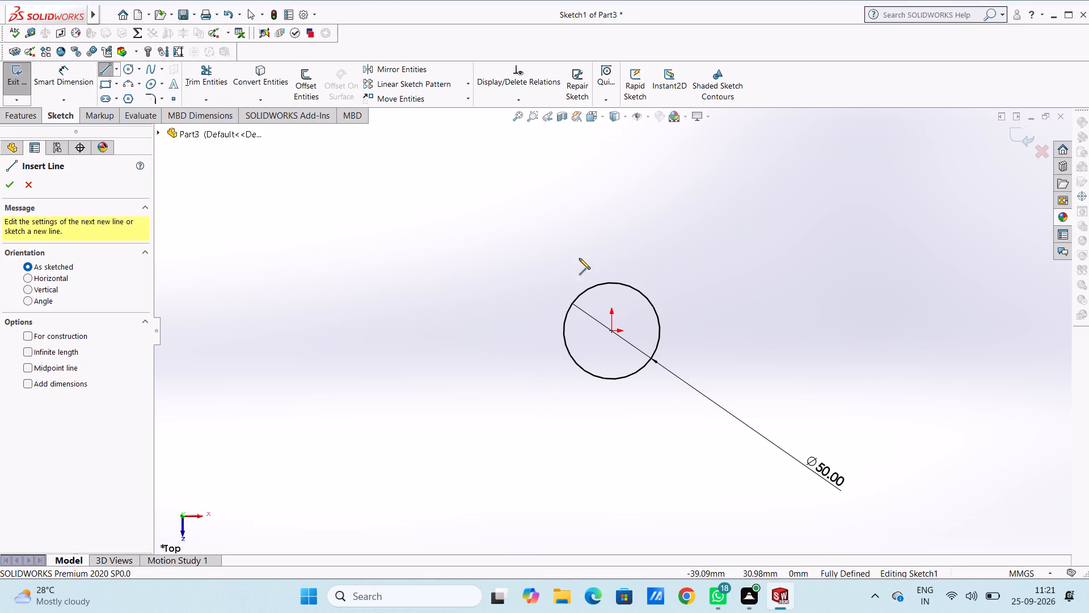
{"action": "left_click", "coordinate": [613, 283]}
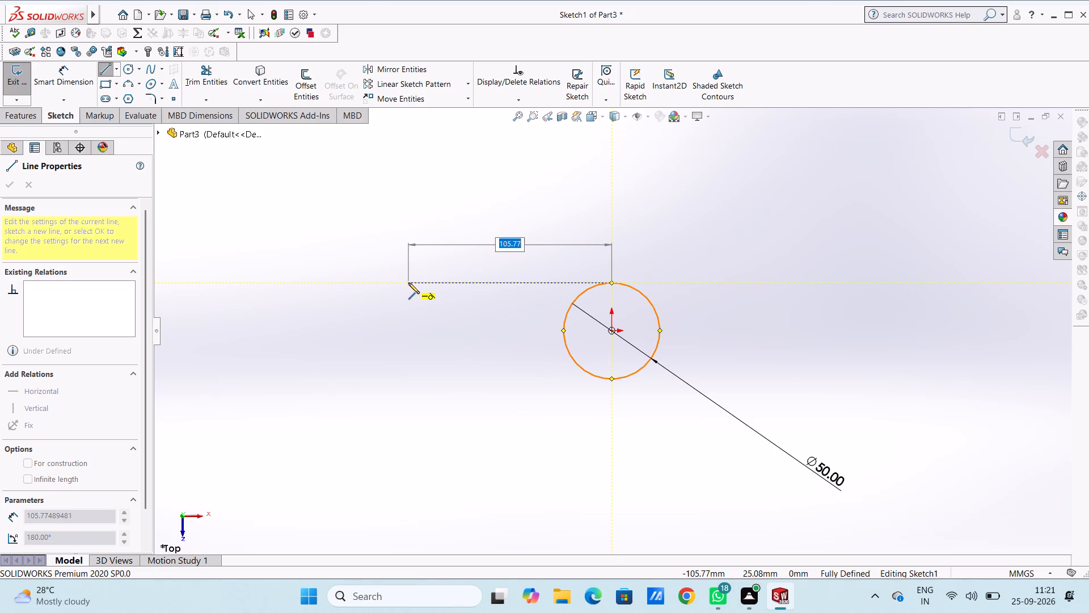
{"action": "type", "text": "100"}
{"action": "key", "text": "Return"}
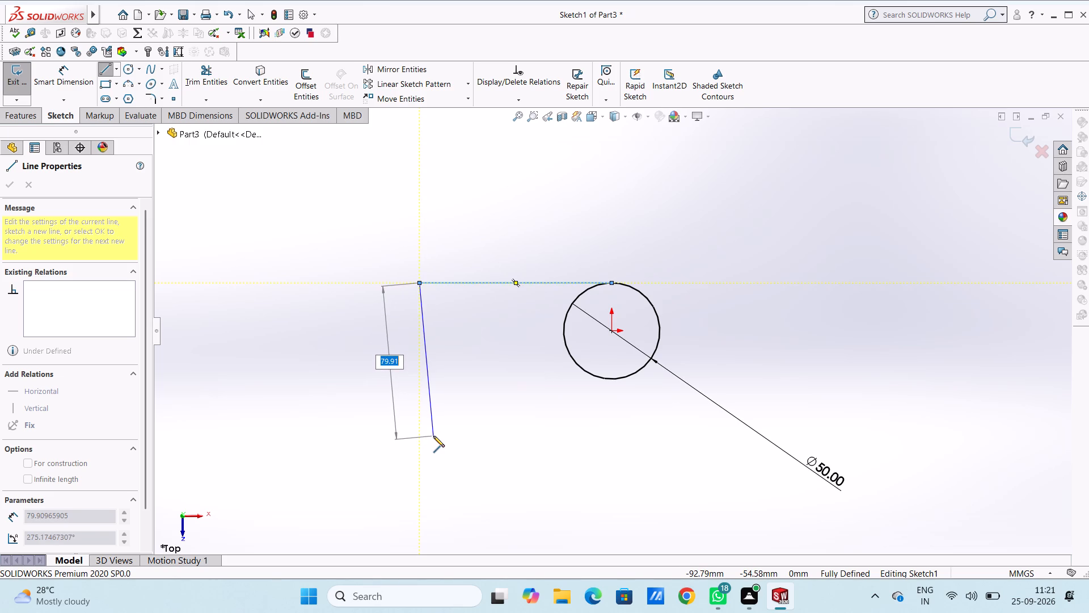
{"action": "left_click", "coordinate": [419, 380]}
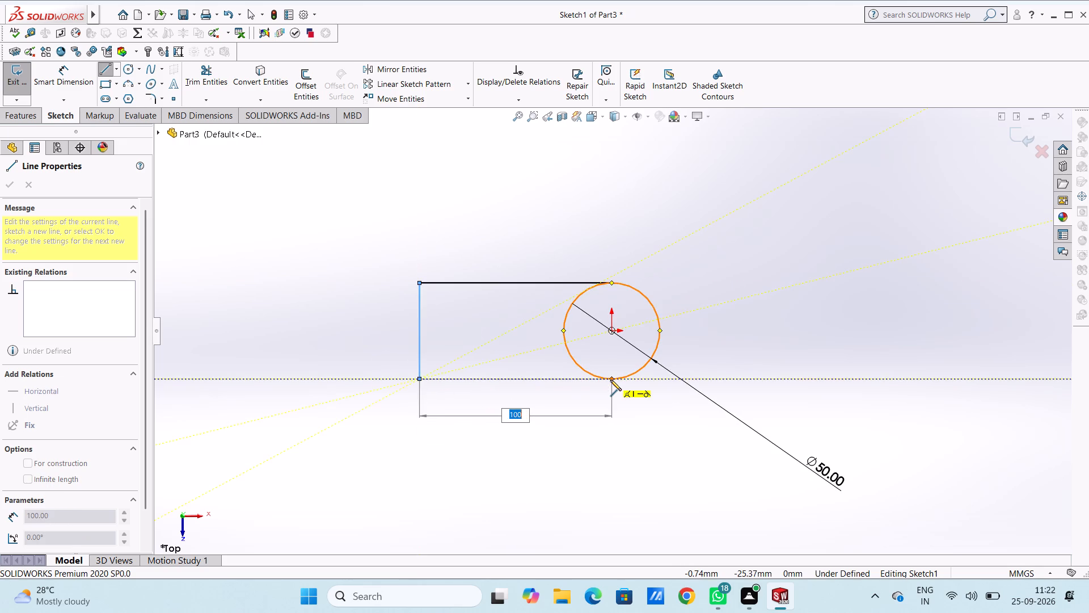
{"action": "left_click_drag", "start_coordinate": [612, 376], "coordinate": [613, 381]}
{"action": "key", "text": "Escape"}
{"action": "key", "text": "Escape"}
{"action": "key", "text": "Escape"}
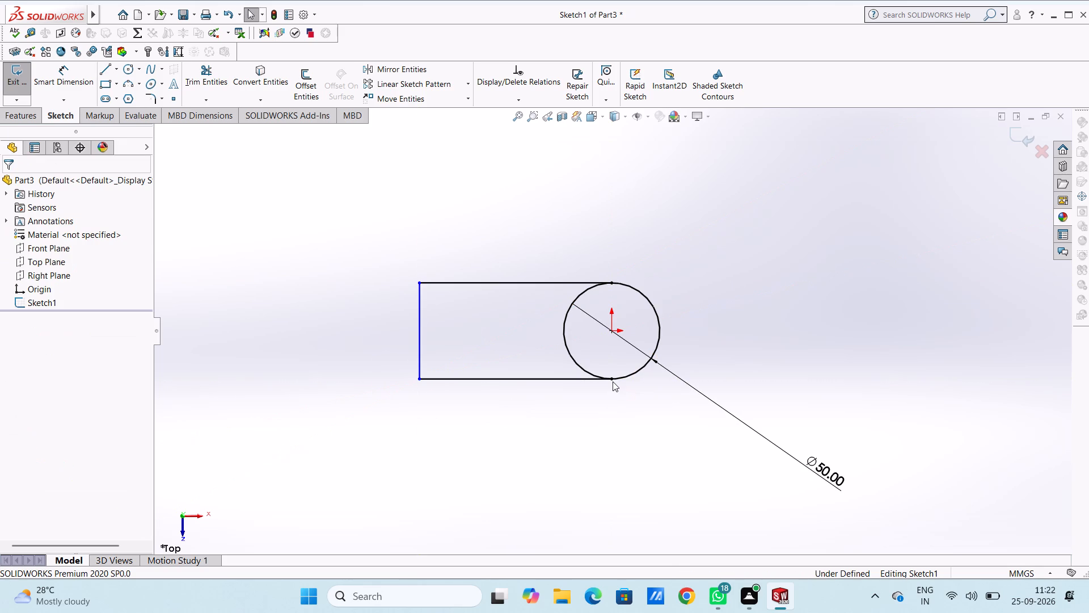
Add a length dimension to the upper horizontal line of the profile.
{"action": "left_click", "coordinate": [52, 80]}
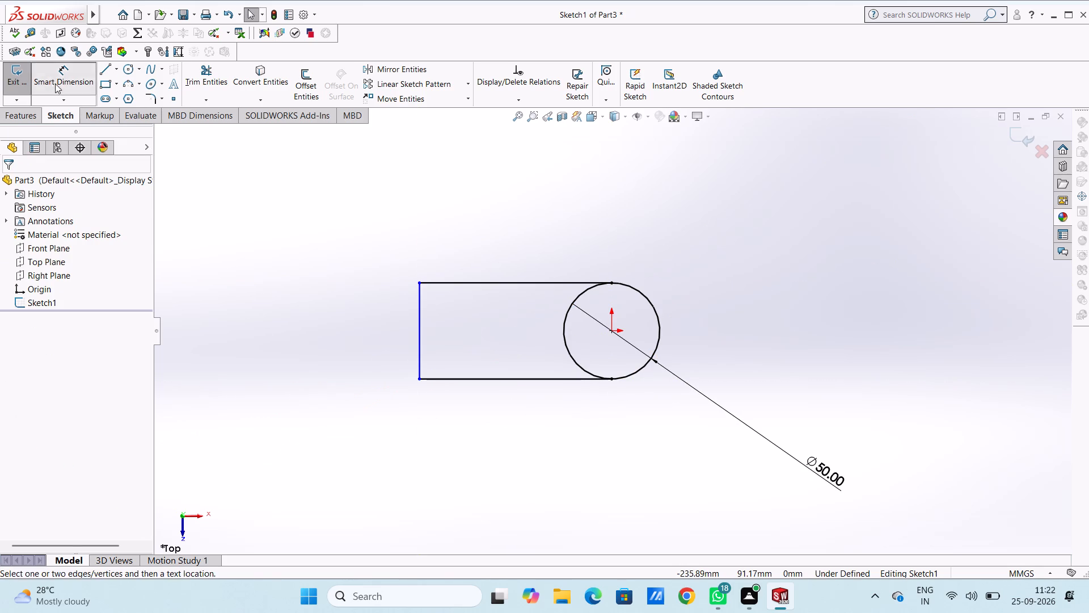
{"action": "left_click", "coordinate": [513, 284]}
{"action": "left_click", "coordinate": [525, 189]}
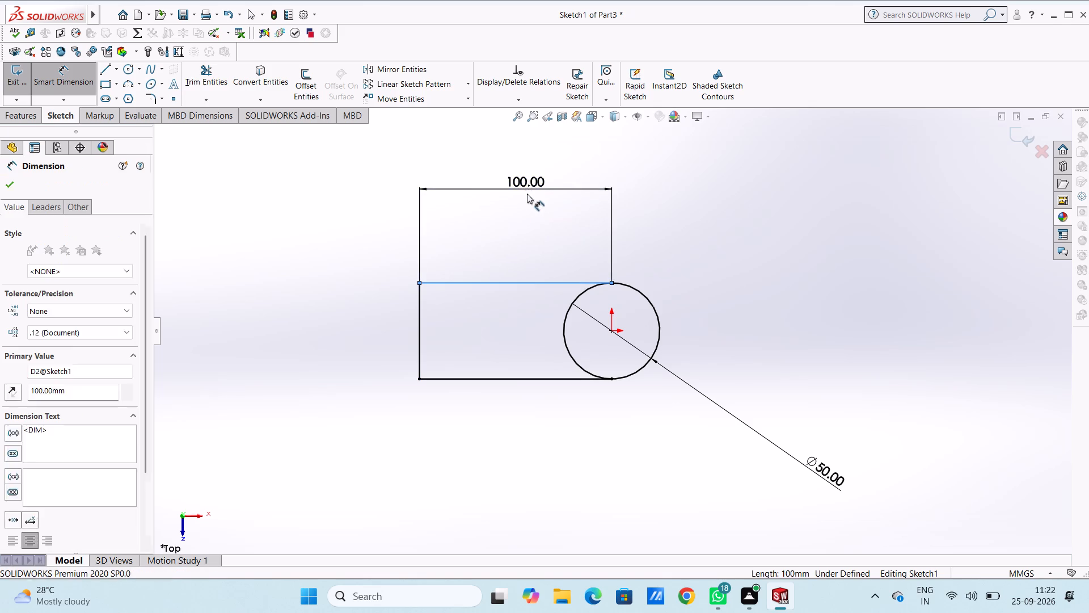
{"action": "left_click", "coordinate": [472, 171]}
{"action": "left_click", "coordinate": [347, 229]}
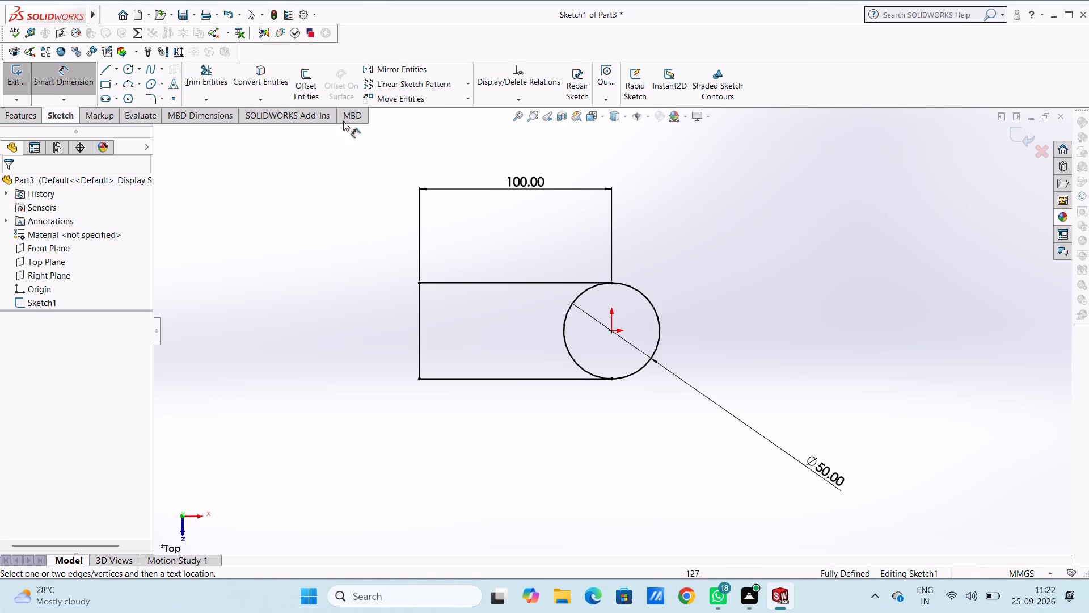
Trim away the half of the circle inside the profile, leaving a rounded end.
{"action": "left_click", "coordinate": [203, 76]}
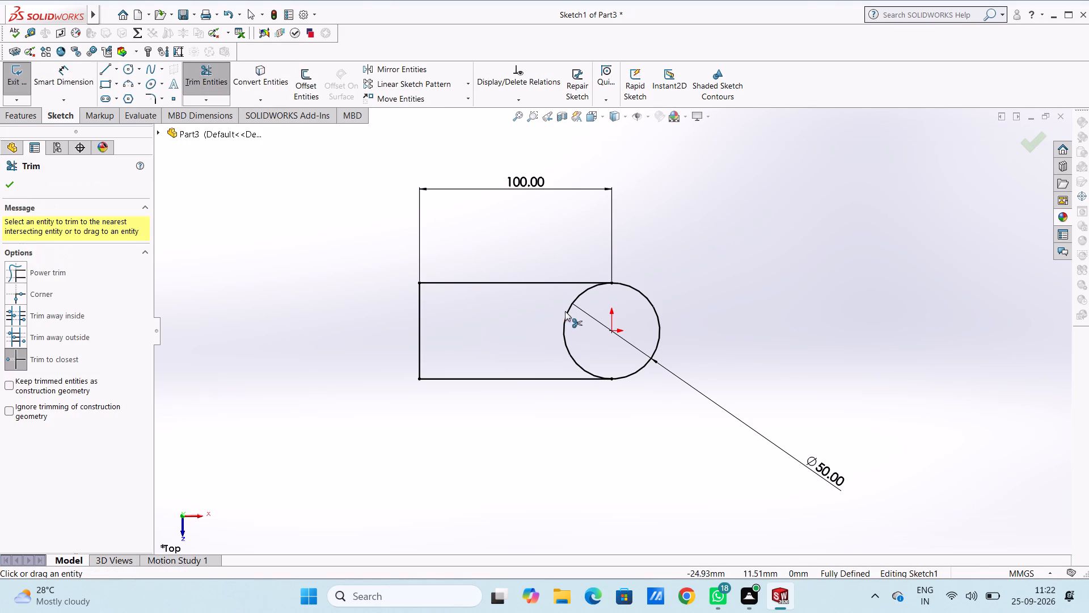
{"action": "left_click", "coordinate": [567, 314]}
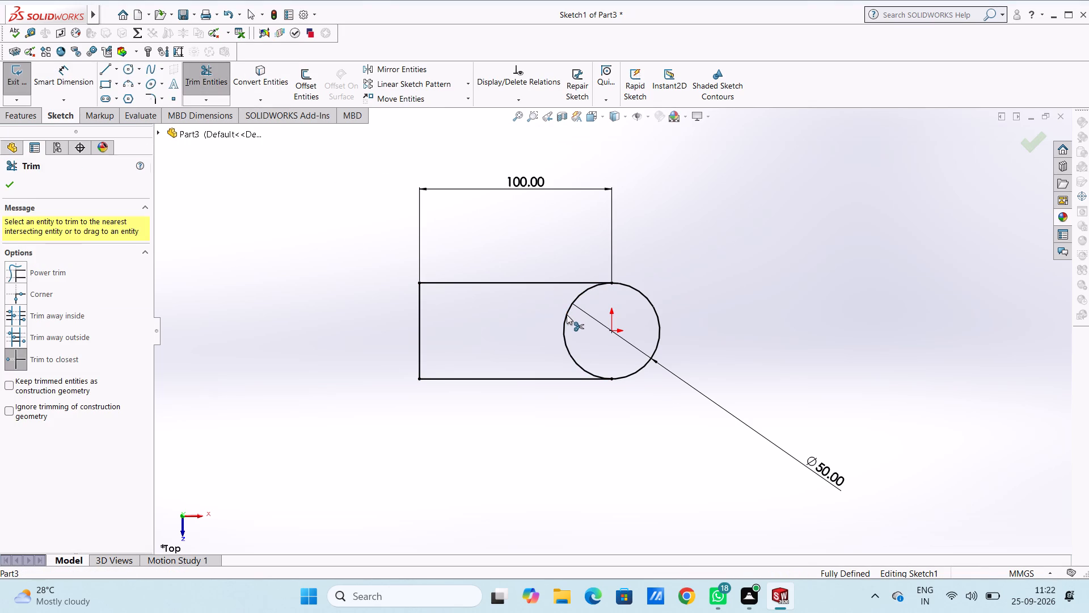
{"action": "key", "text": "Escape"}
{"action": "key", "text": "Escape"}
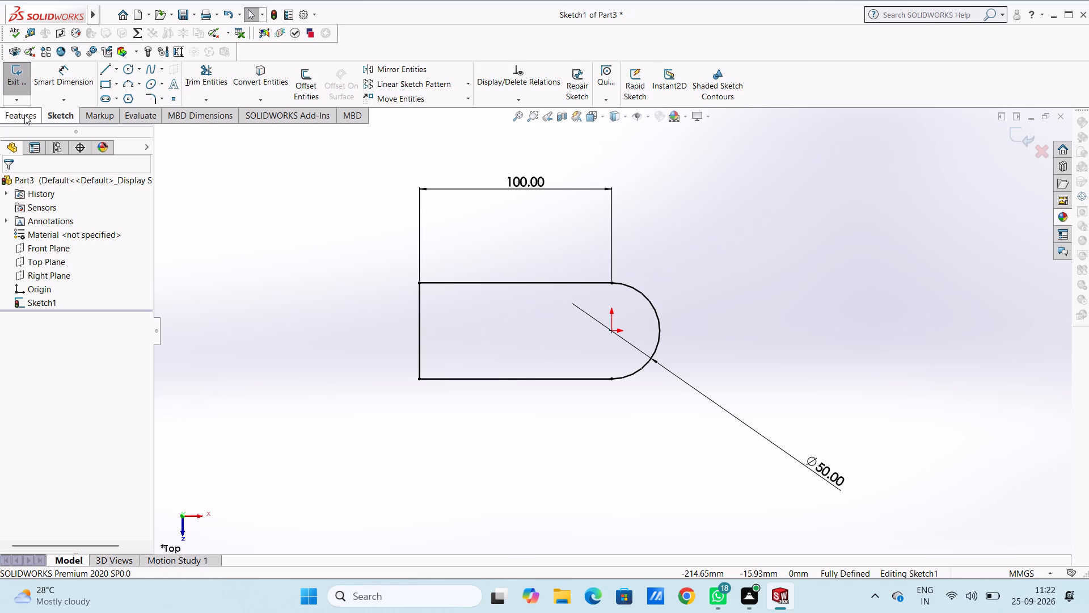
Extrude the closed profile as a blind boss 6 mm deep.
{"action": "left_click", "coordinate": [25, 112]}
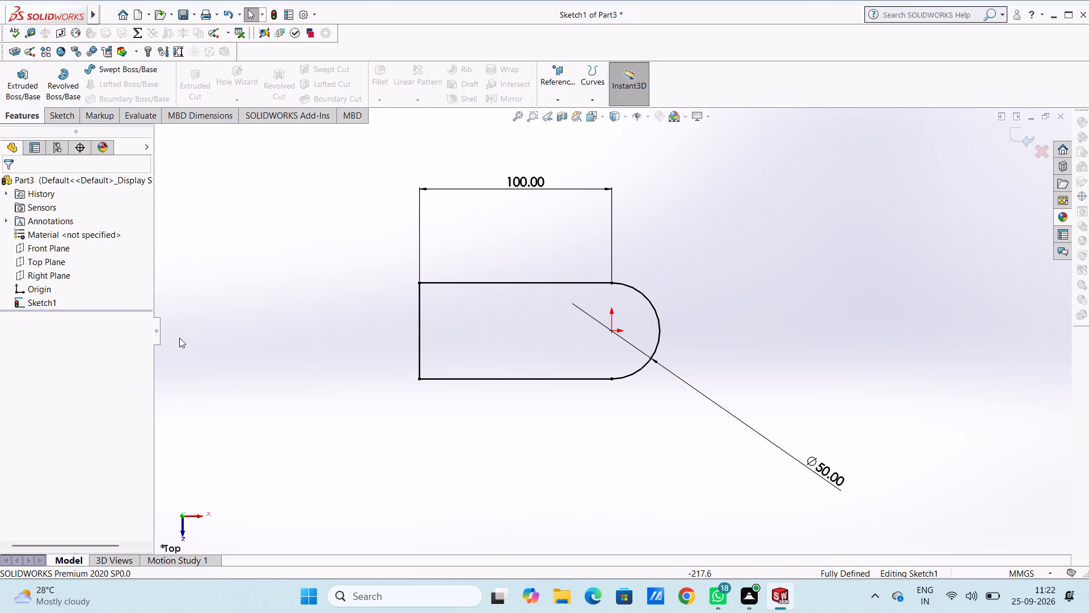
{"action": "left_click", "coordinate": [16, 74]}
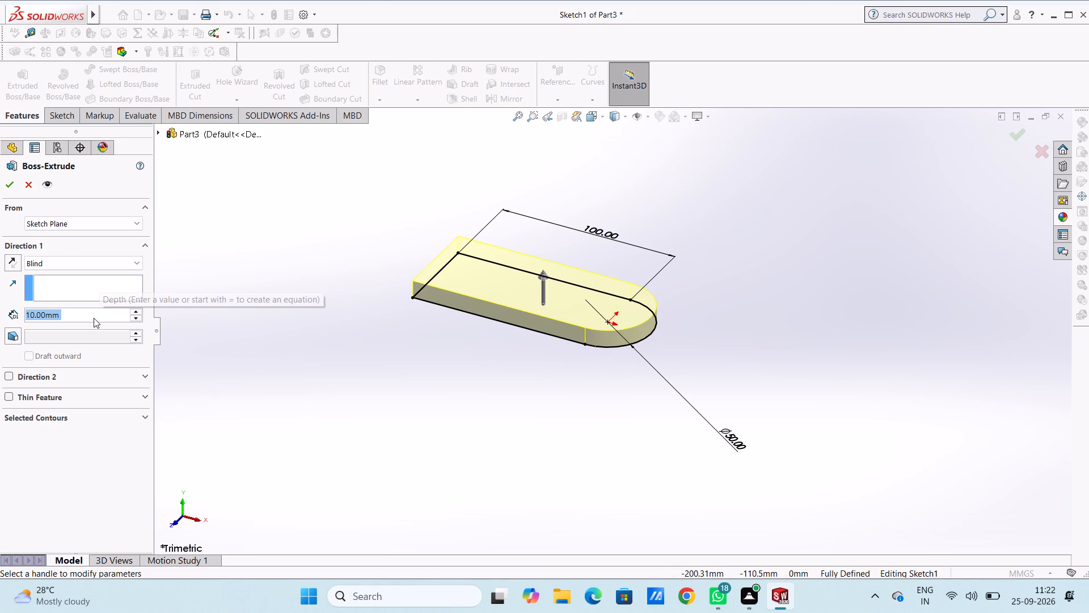
{"action": "key", "text": "6"}
{"action": "key", "text": "Return"}
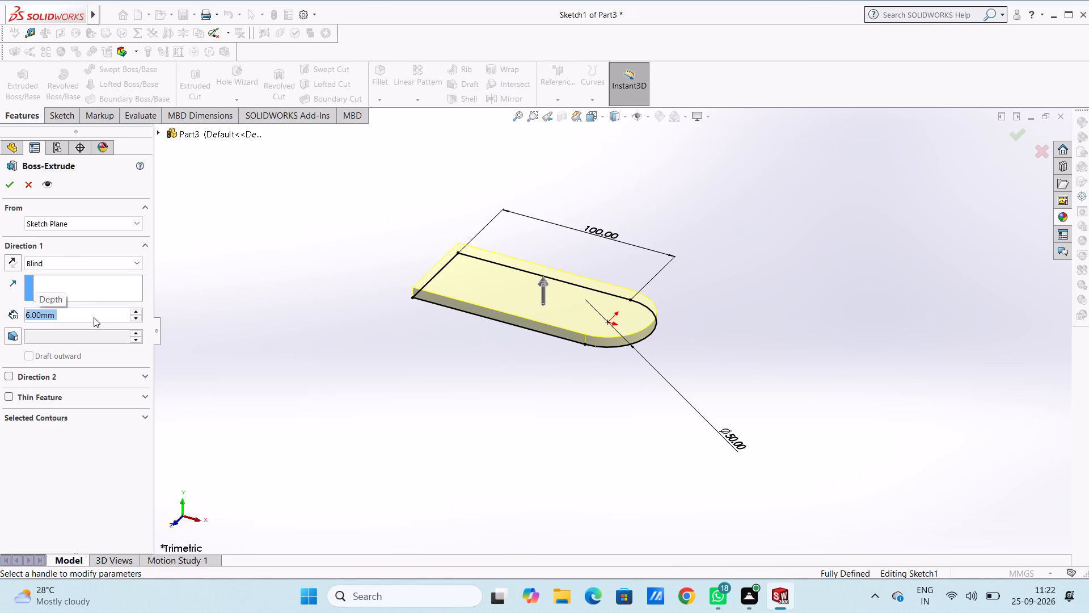
{"action": "left_click", "coordinate": [11, 190]}
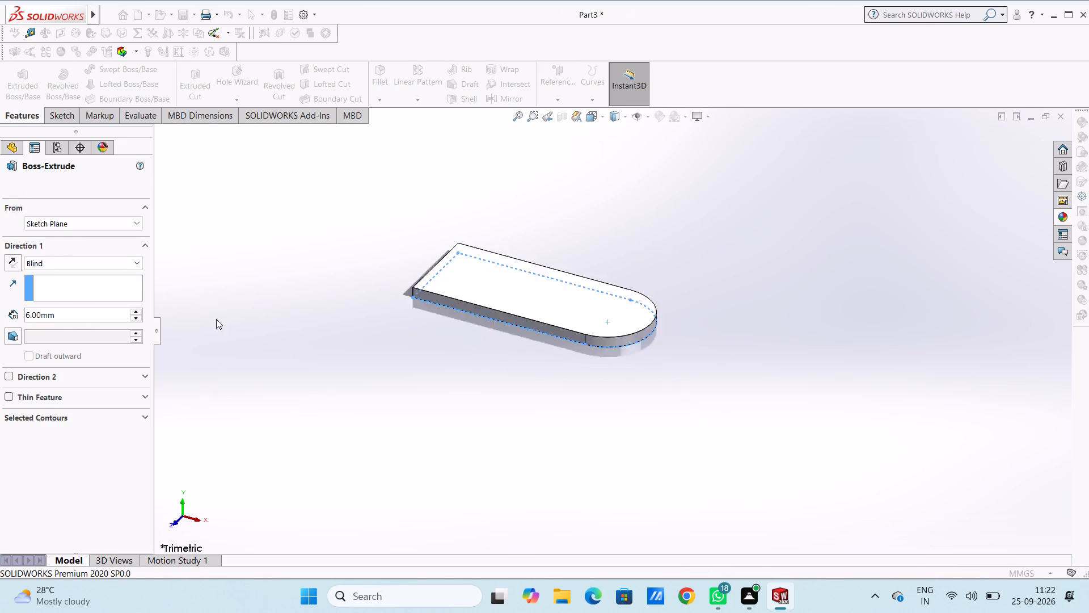
{"action": "left_click", "coordinate": [250, 332]}
Start a sketch on the plate's top face and draw a full-height corner rectangle about 6.4 mm wide along the straight end.
{"action": "middle_click_drag", "start_coordinate": [286, 326], "coordinate": [327, 335]}
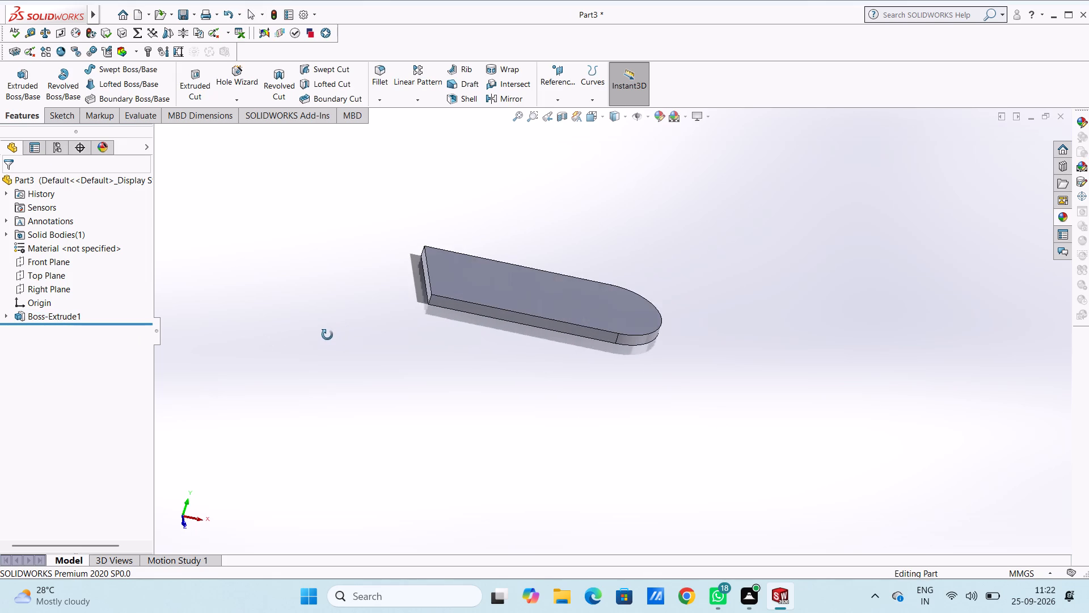
{"action": "middle_click_drag", "start_coordinate": [327, 335], "coordinate": [315, 344]}
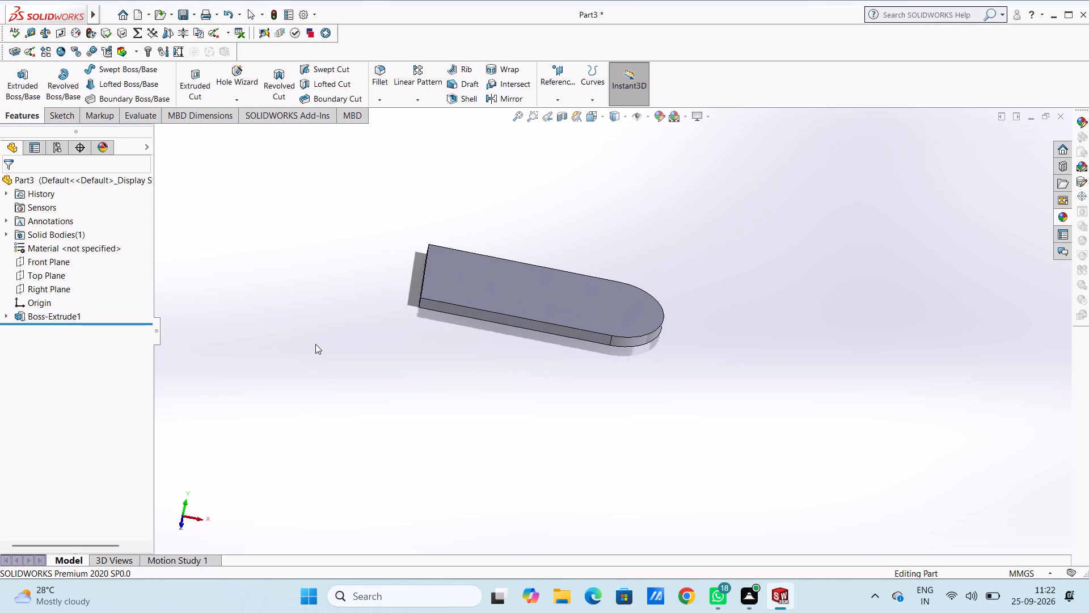
{"action": "key", "text": "ctrl+5"}
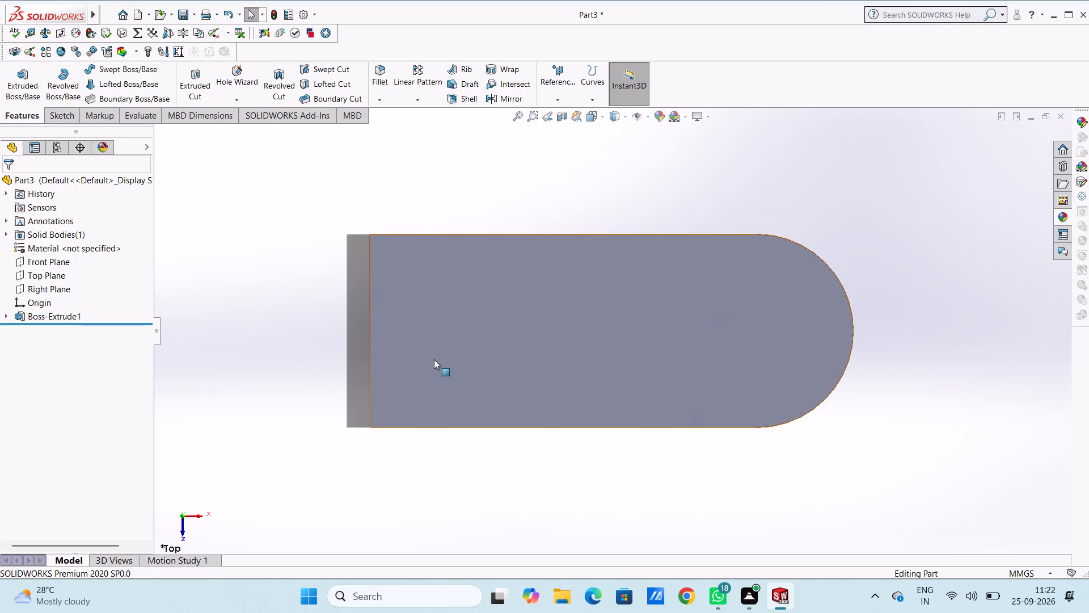
{"action": "left_click", "coordinate": [434, 359]}
{"action": "left_click", "coordinate": [481, 329]}
{"action": "left_click", "coordinate": [484, 199]}
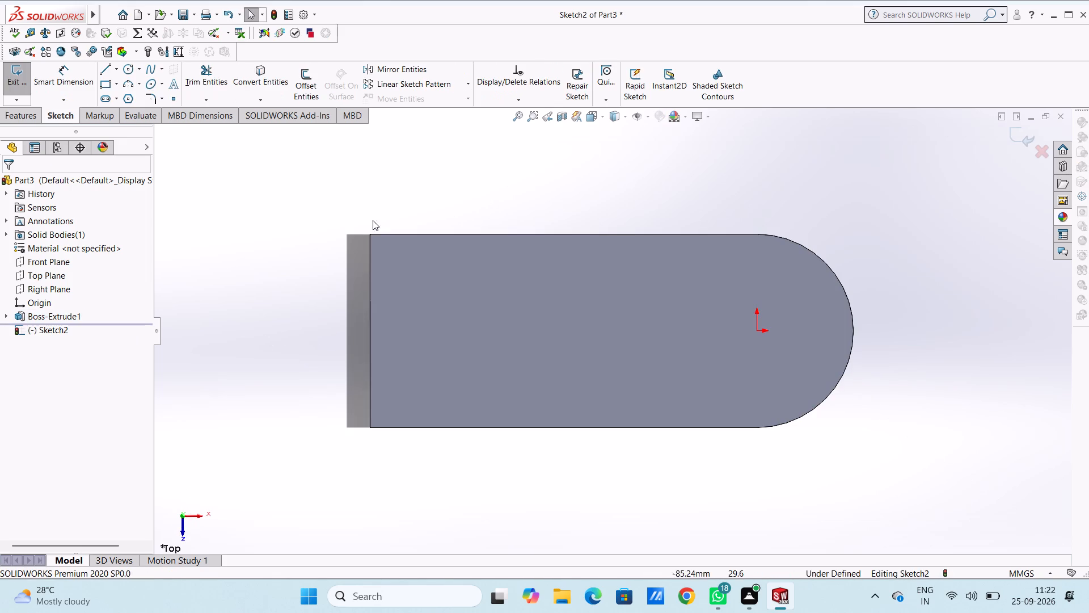
{"action": "left_click", "coordinate": [107, 81]}
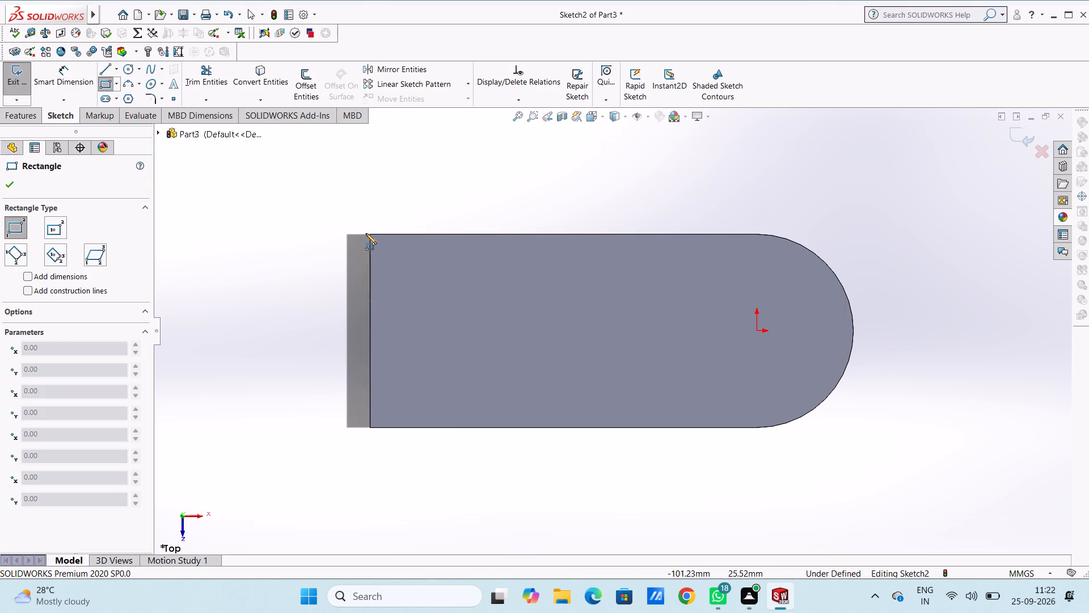
{"action": "left_click", "coordinate": [369, 236]}
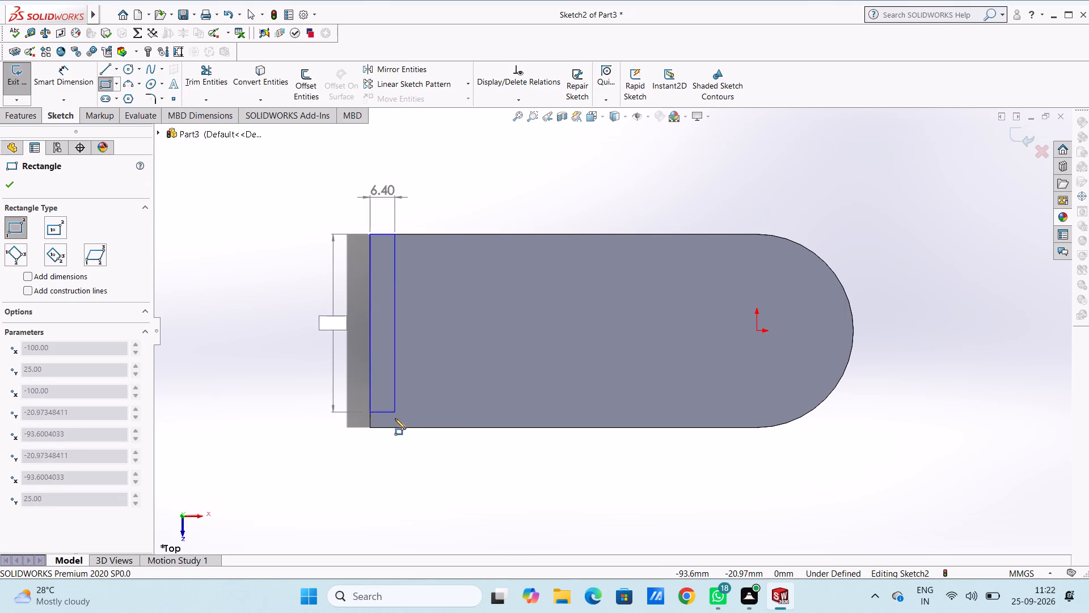
{"action": "left_click", "coordinate": [395, 429]}
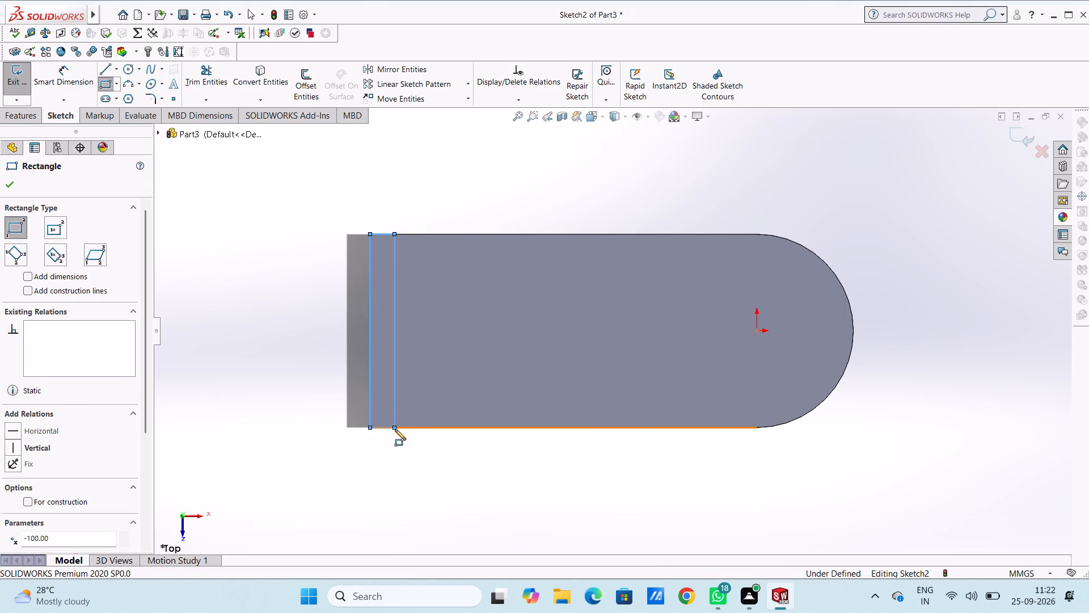
{"action": "key", "text": "Escape"}
{"action": "key", "text": "Escape"}
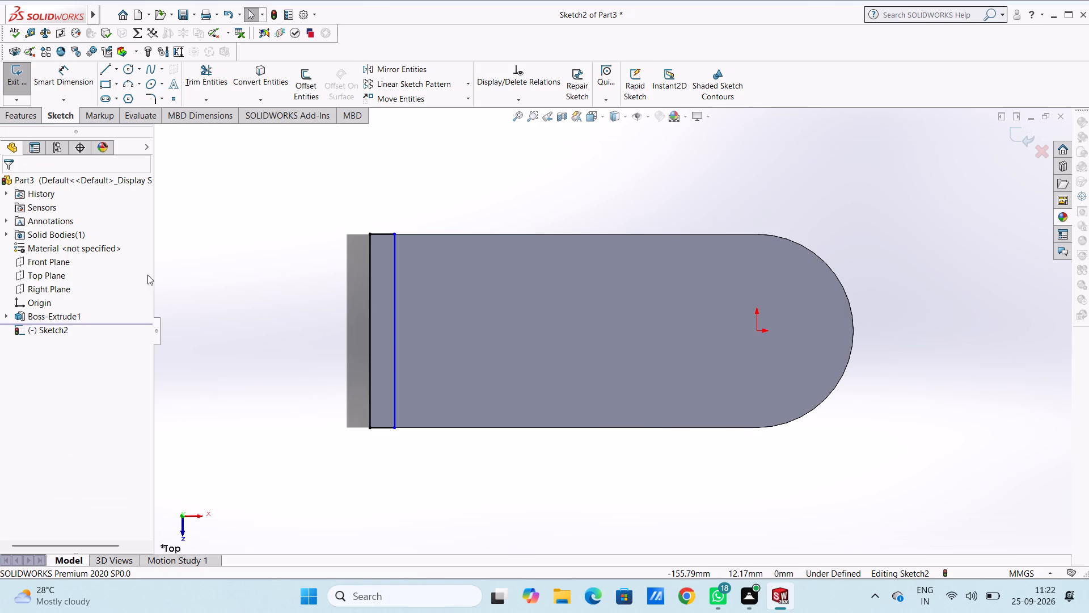
Dimension the width of the rectangle along the plate's straight end as 6 mm.
{"action": "left_click", "coordinate": [76, 91]}
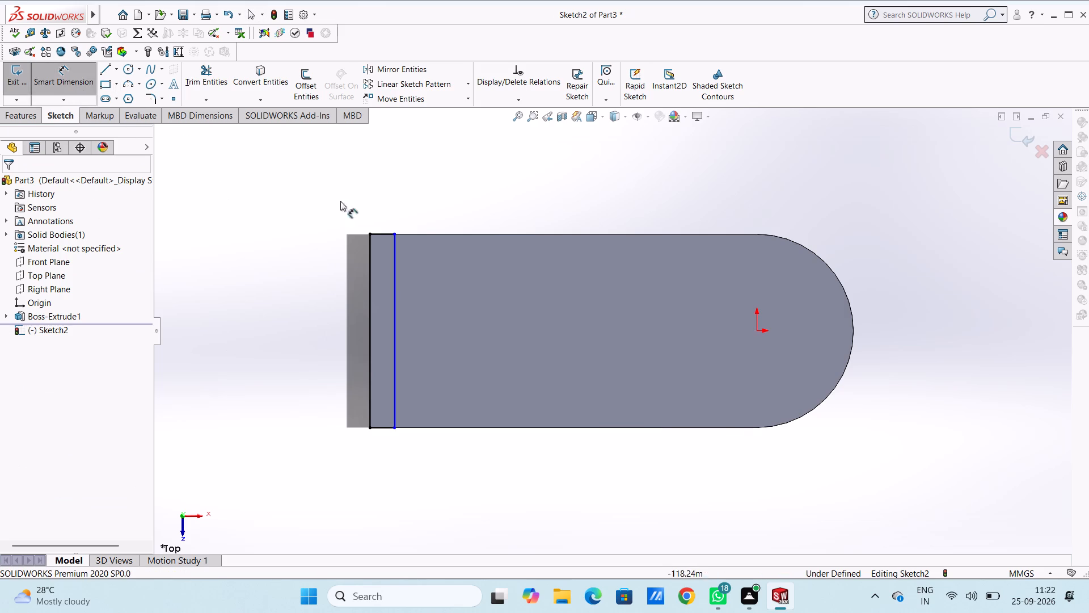
{"action": "left_click", "coordinate": [382, 231]}
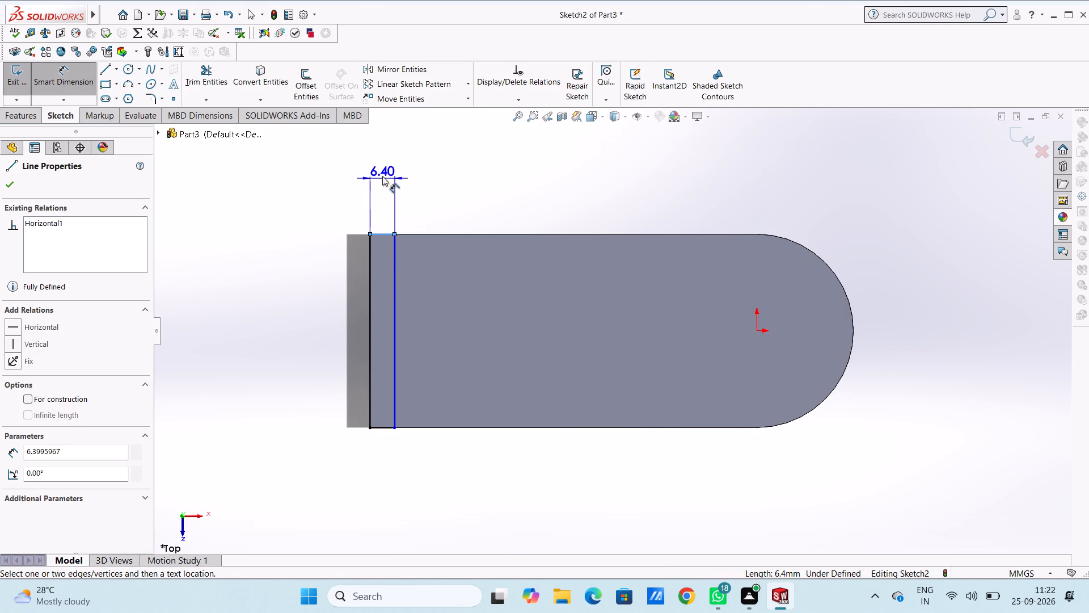
{"action": "left_click", "coordinate": [387, 153]}
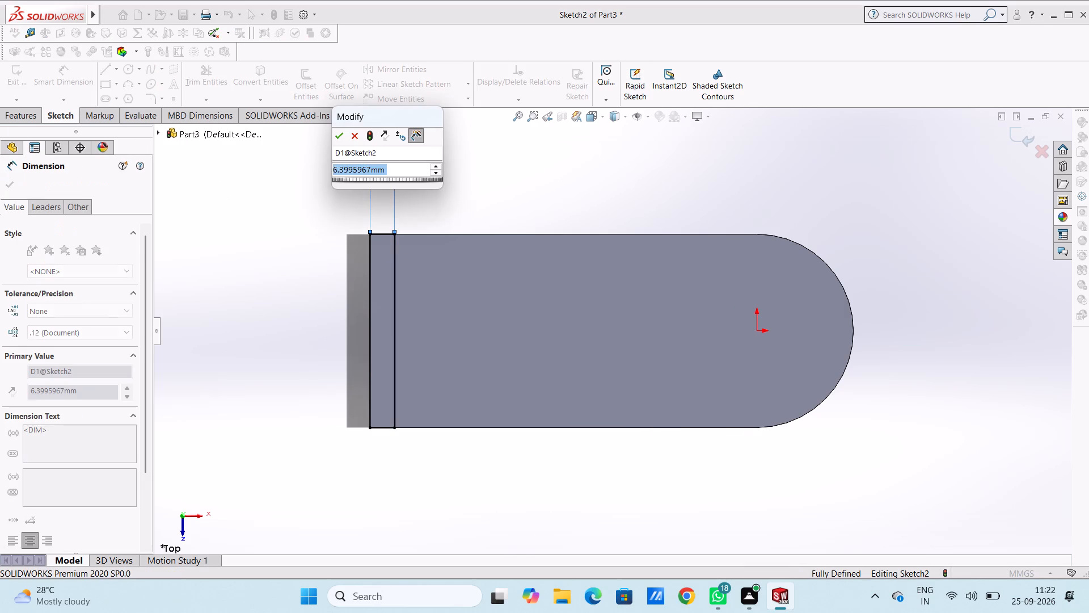
{"action": "key", "text": "6"}
{"action": "key", "text": "Return"}
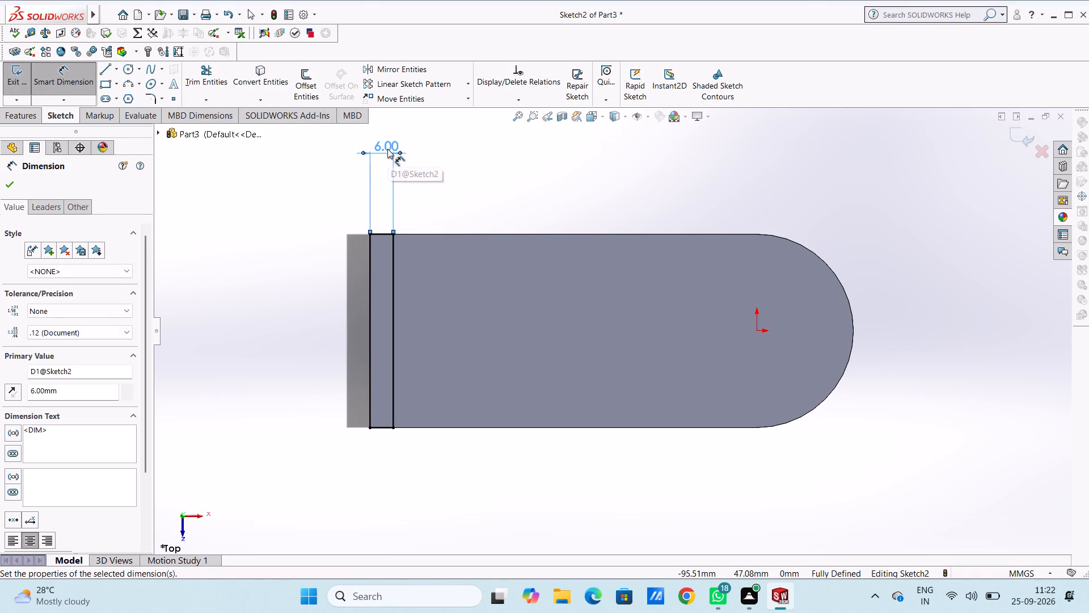
{"action": "left_click", "coordinate": [284, 264]}
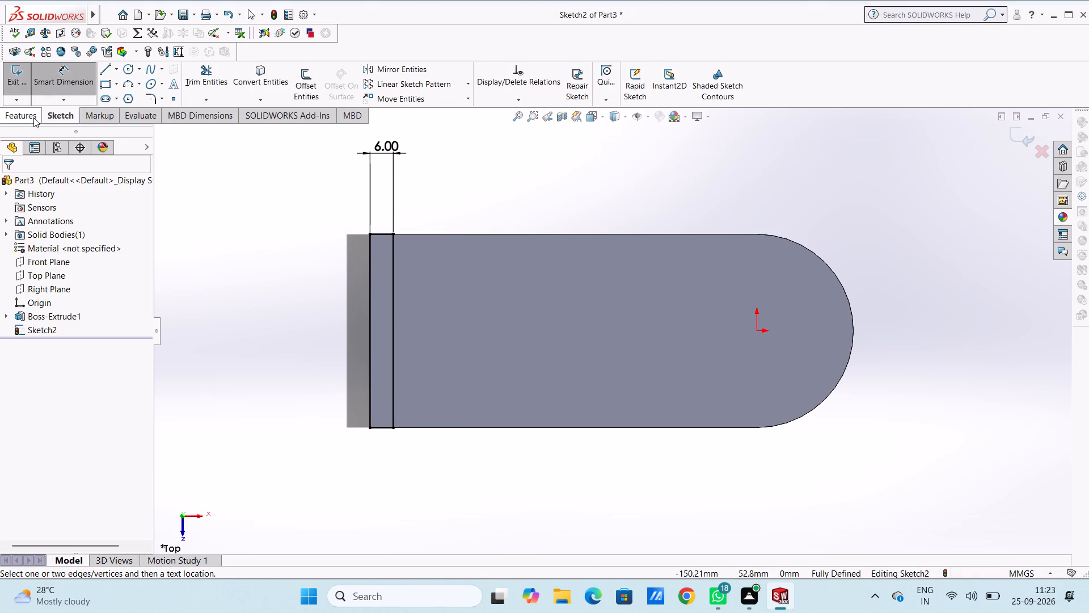
Extrude the narrow rectangle upward as a blind boss 24 mm deep, merged with the base plate.
{"action": "left_click", "coordinate": [33, 117]}
{"action": "left_click", "coordinate": [21, 89]}
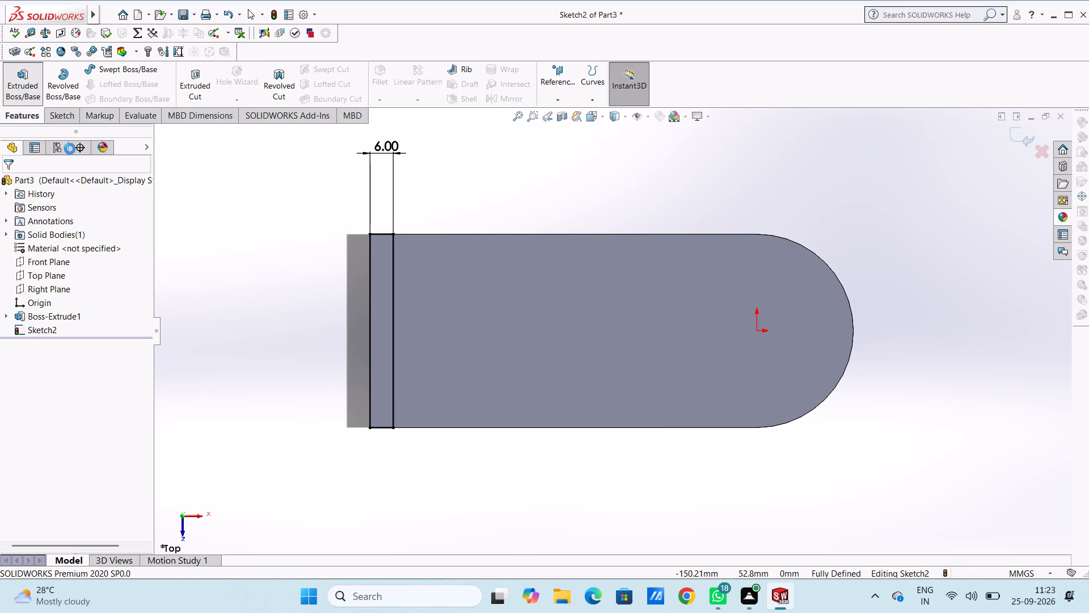
{"action": "middle_click_drag", "start_coordinate": [275, 423], "coordinate": [267, 240]}
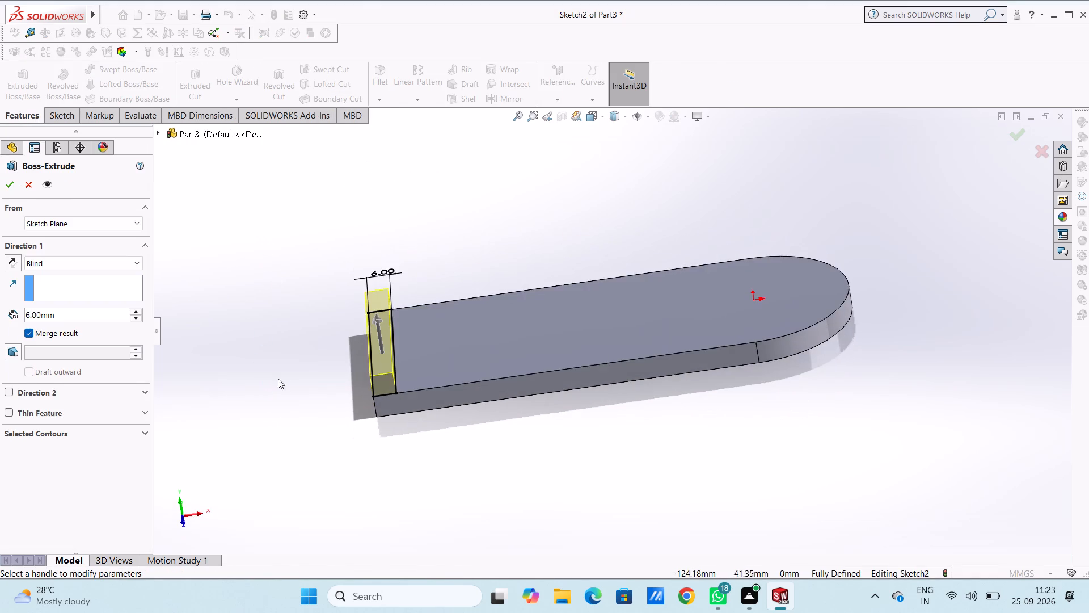
{"action": "middle_click_drag", "start_coordinate": [276, 431], "coordinate": [223, 393]}
{"action": "middle_click", "coordinate": [223, 394]}
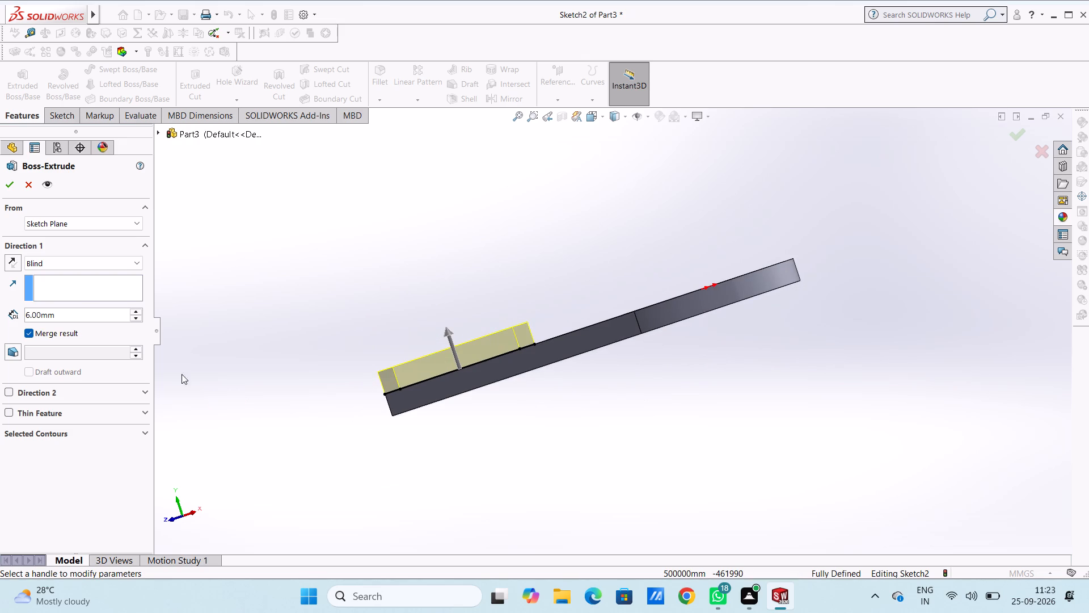
{"action": "double_click", "coordinate": [74, 310]}
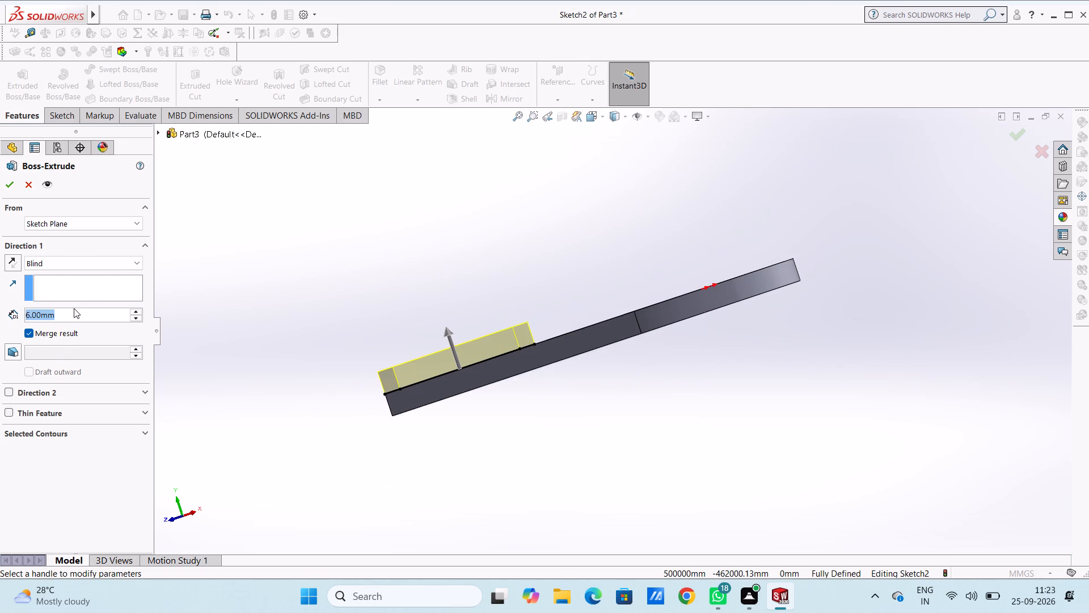
{"action": "type", "text": "20"}
{"action": "key", "text": "Return"}
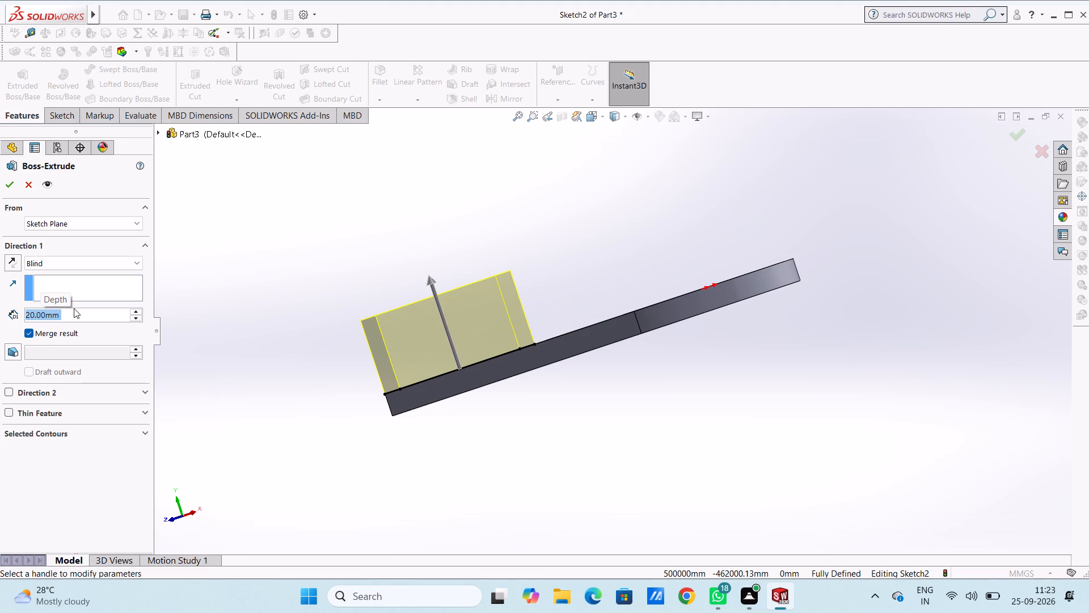
{"action": "type", "text": "24"}
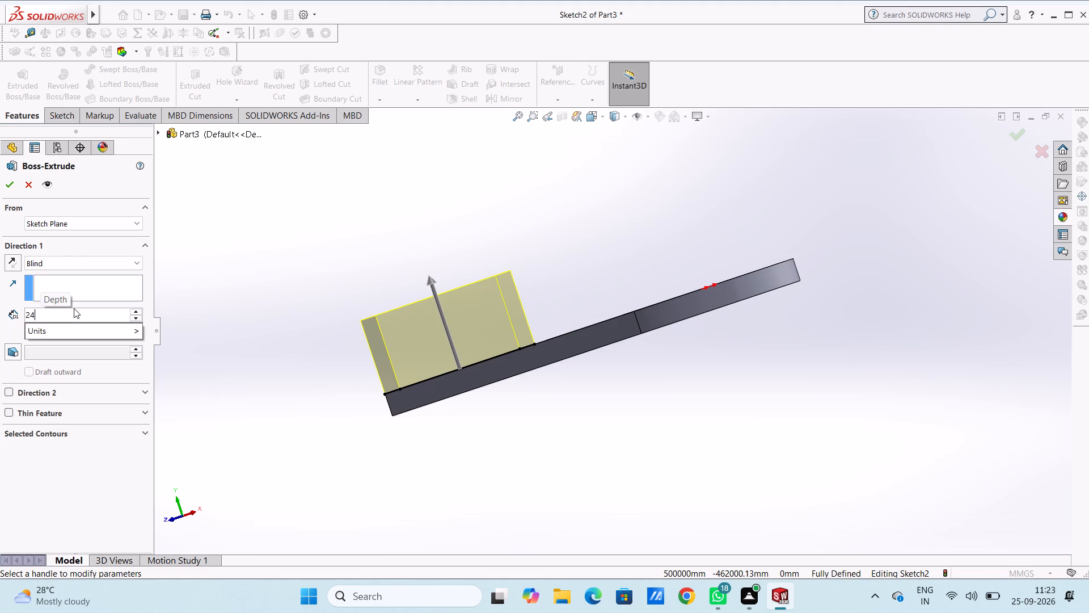
{"action": "key", "text": "Return"}
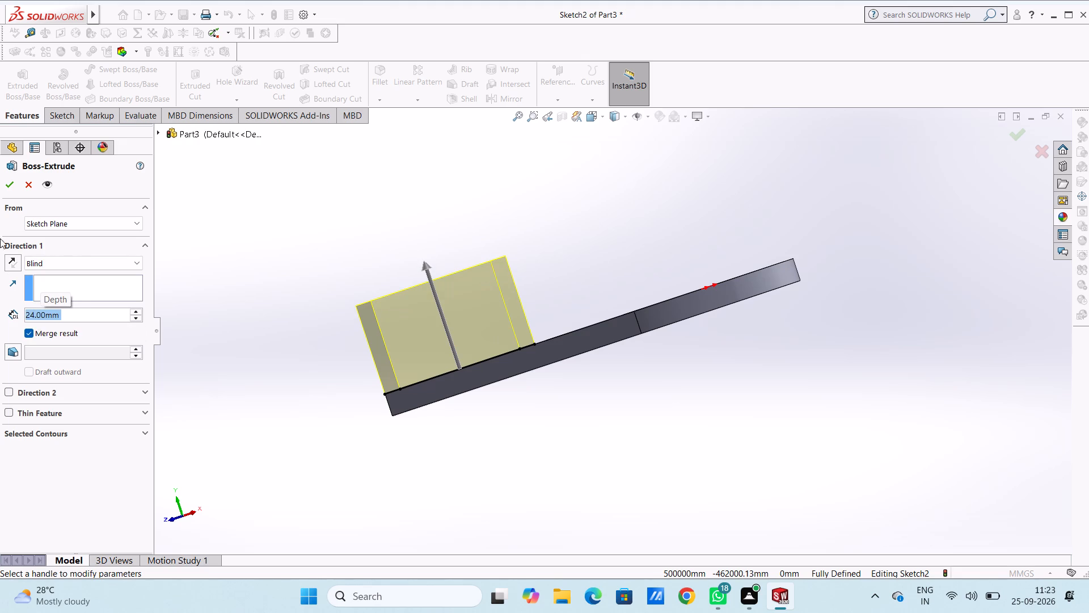
{"action": "left_click", "coordinate": [7, 182]}
{"action": "left_click", "coordinate": [276, 249]}
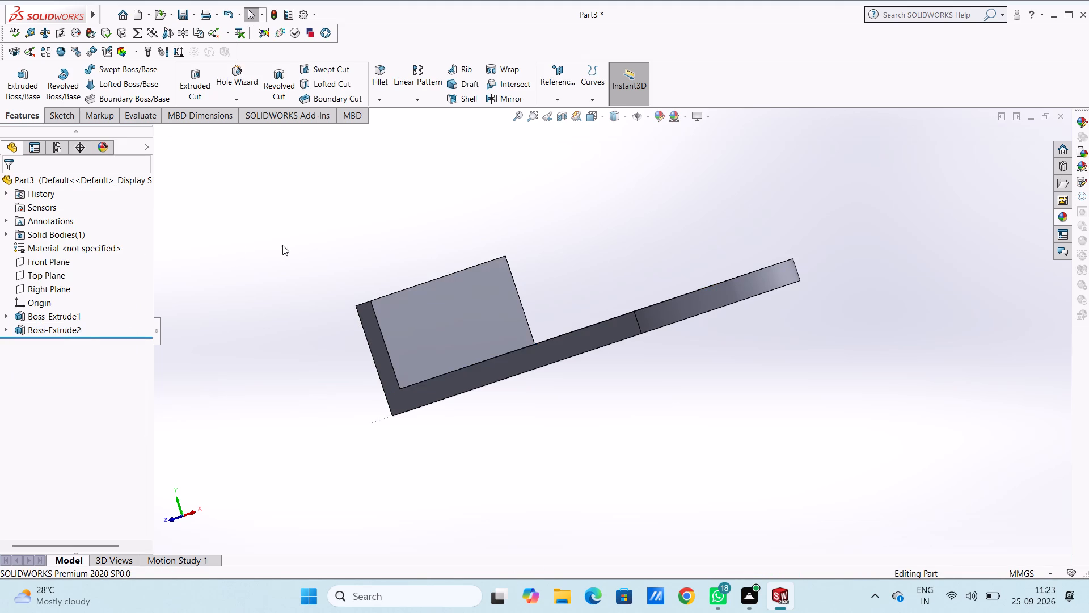
Start a sketch on the upright wall's top face and draw a circle of 60 mm radius centred about 1.5 mm above the origin.
{"action": "middle_click_drag", "start_coordinate": [389, 235], "coordinate": [410, 319]}
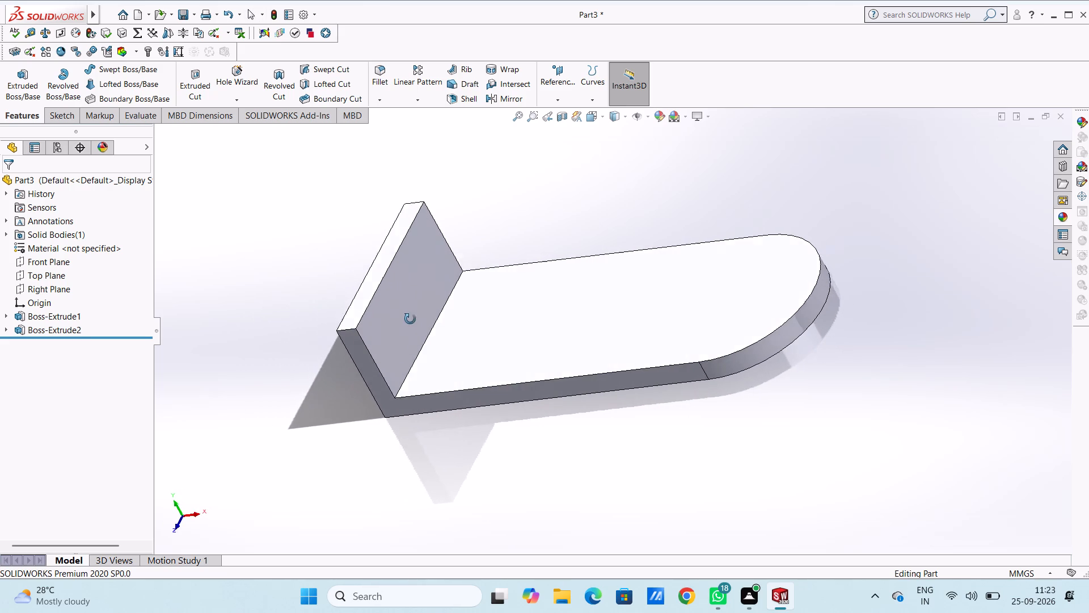
{"action": "middle_click_drag", "start_coordinate": [410, 319], "coordinate": [408, 274]}
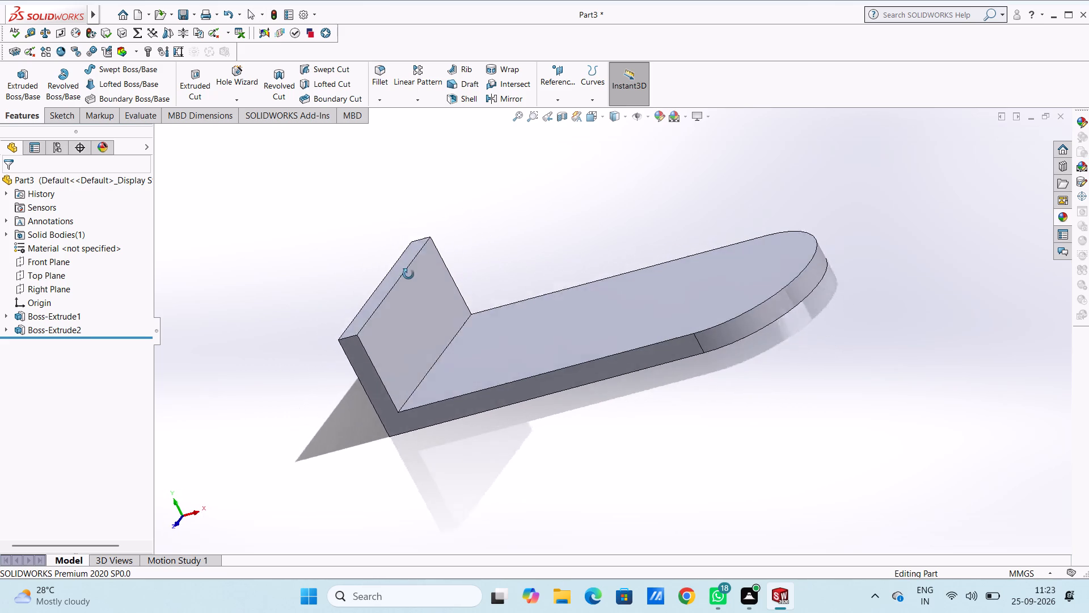
{"action": "middle_click_drag", "start_coordinate": [408, 274], "coordinate": [421, 240]}
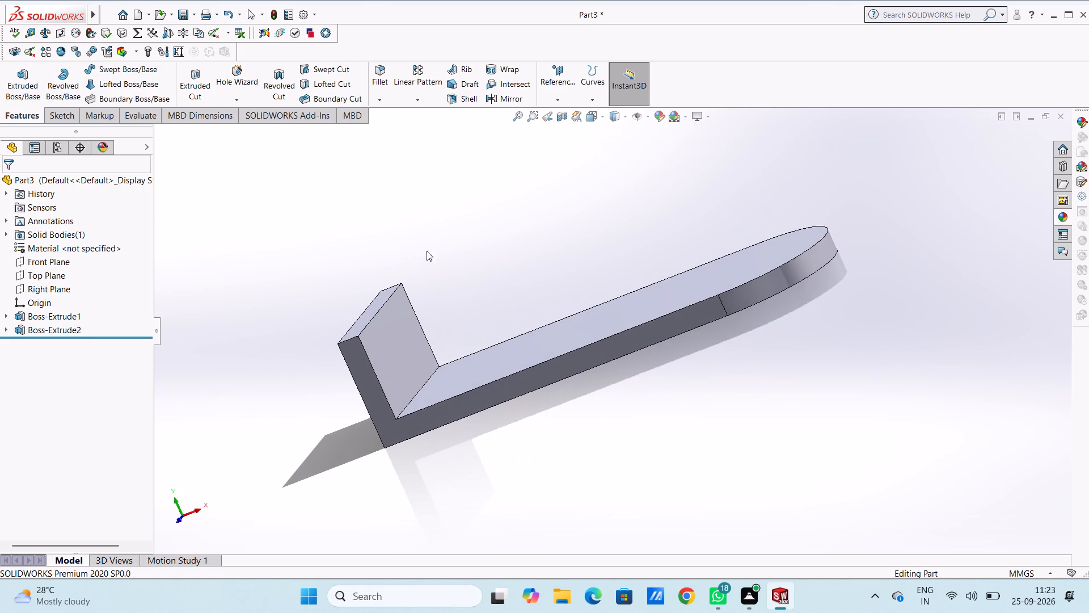
{"action": "middle_click_drag", "start_coordinate": [906, 177], "coordinate": [932, 296]}
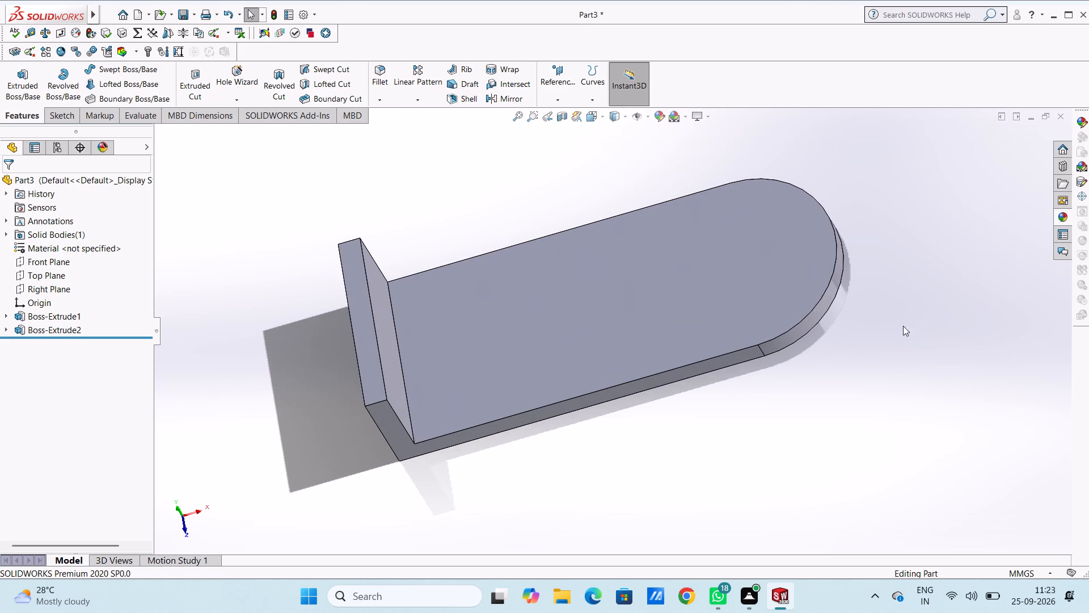
{"action": "scroll", "coordinate": [706, 397], "scroll_direction": "up", "scroll_amount": 2}
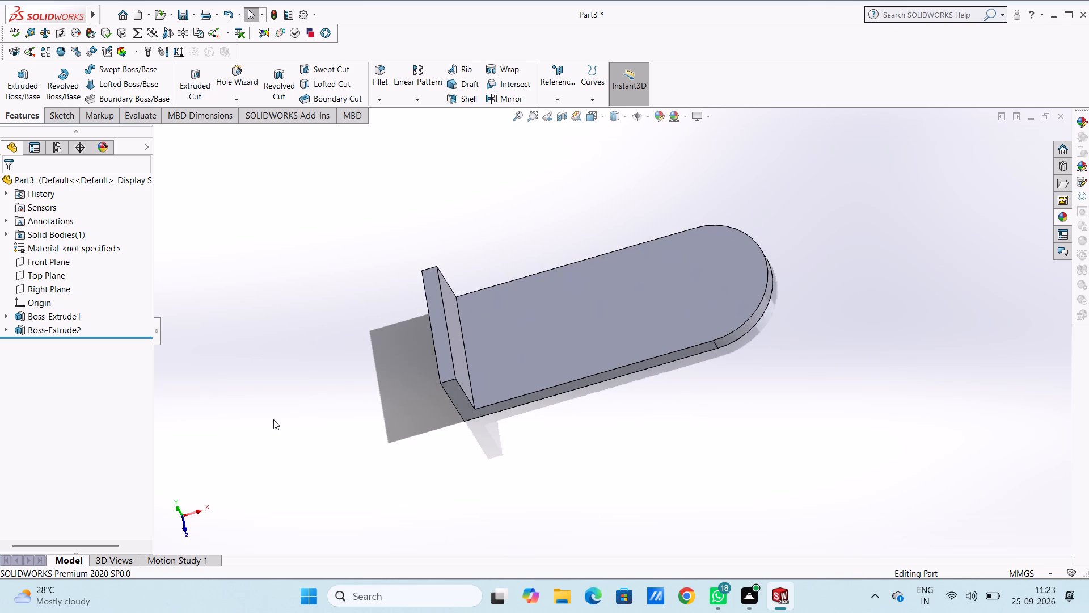
{"action": "key", "text": "ctrl+5"}
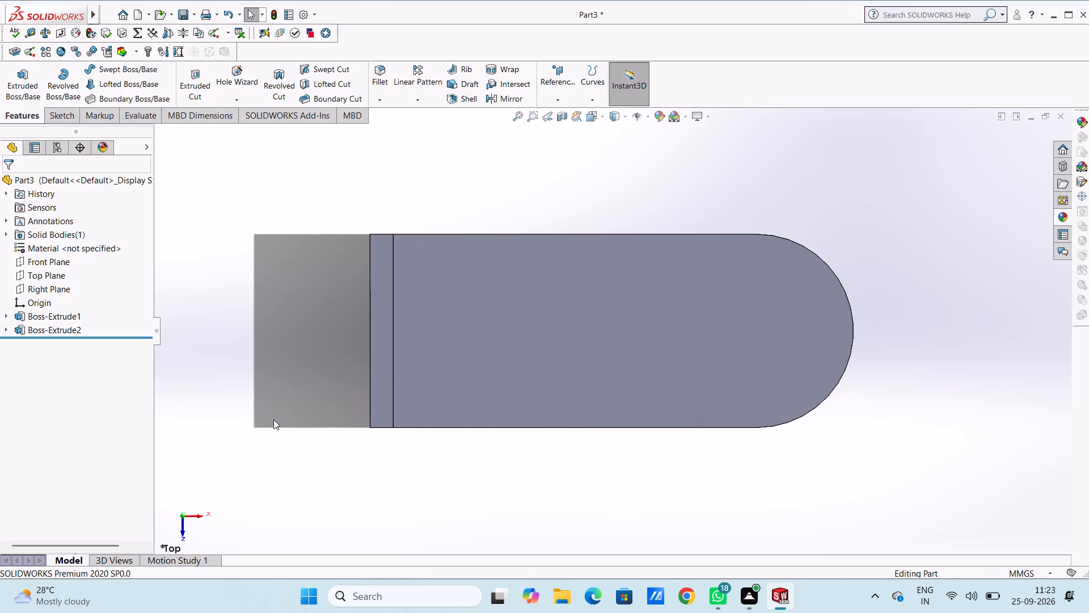
{"action": "left_click", "coordinate": [383, 331]}
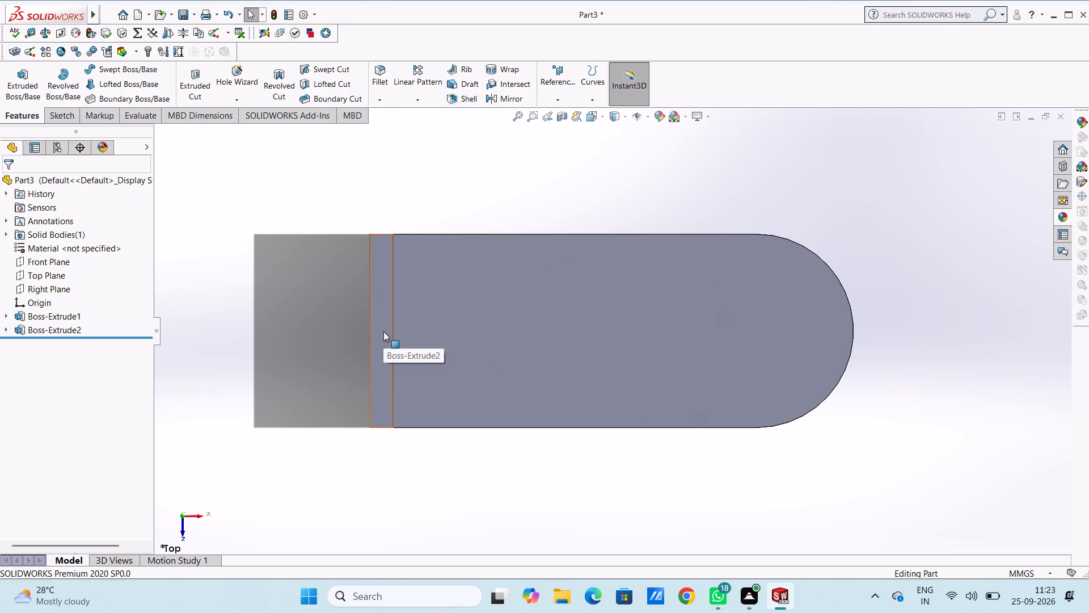
{"action": "left_click", "coordinate": [432, 299]}
{"action": "left_click", "coordinate": [305, 337]}
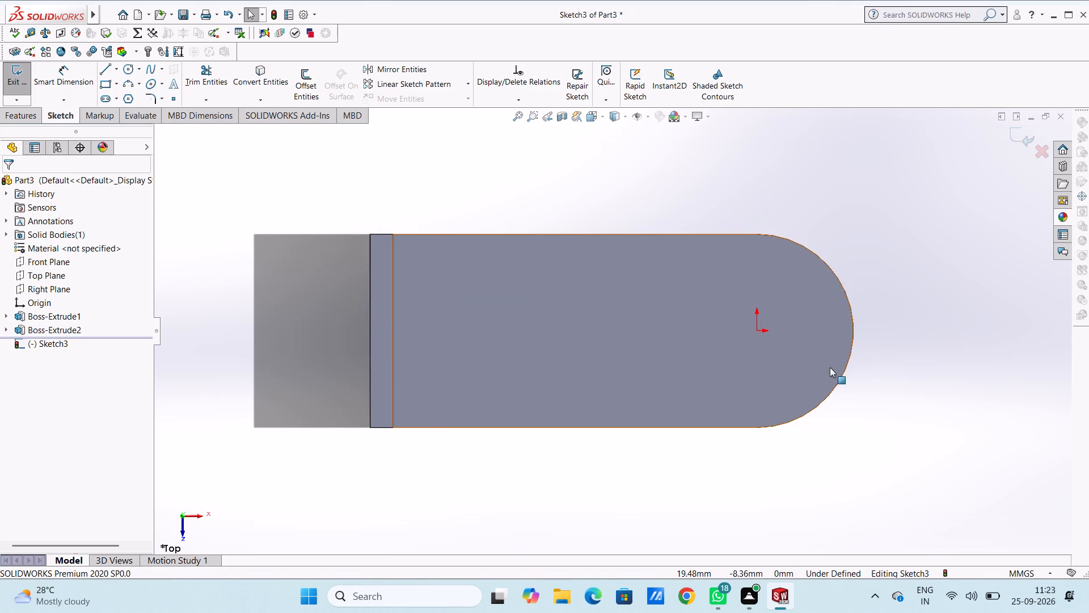
{"action": "scroll", "coordinate": [839, 379], "scroll_direction": "up", "scroll_amount": 3}
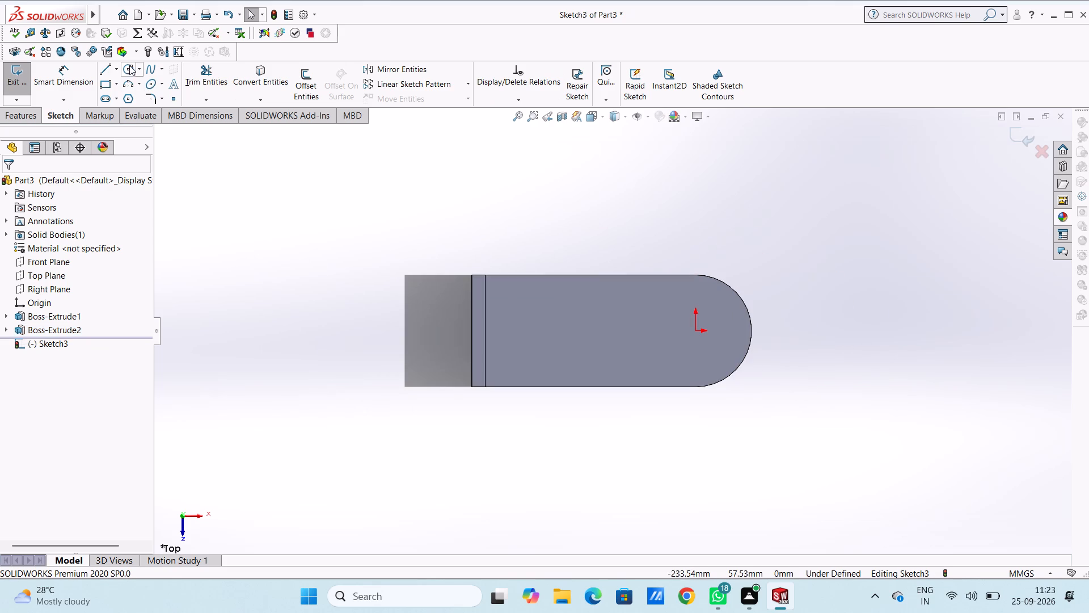
{"action": "left_click", "coordinate": [126, 65]}
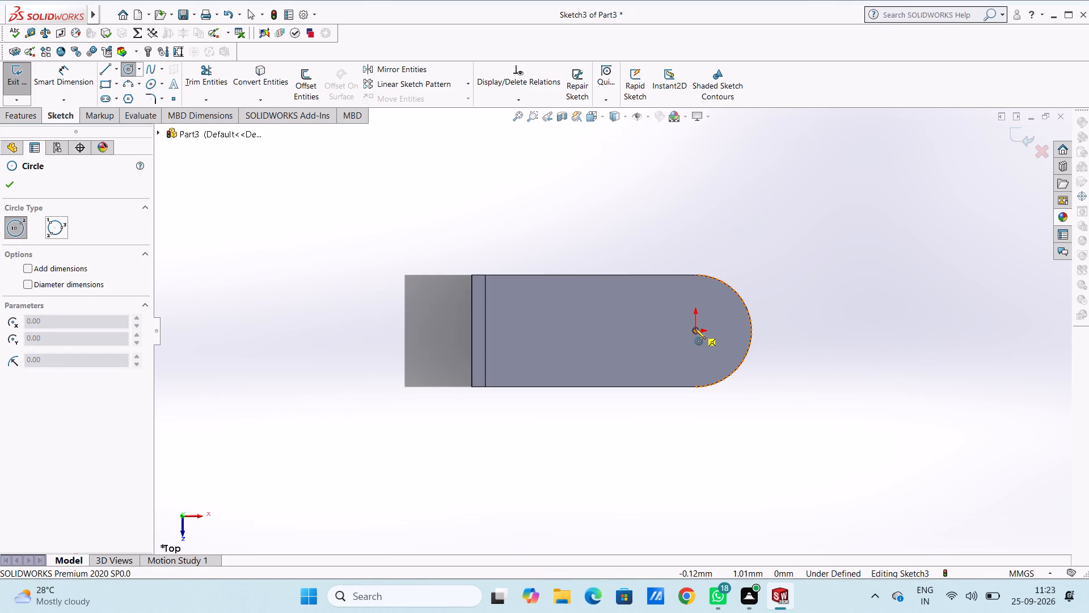
{"action": "left_click", "coordinate": [695, 328]}
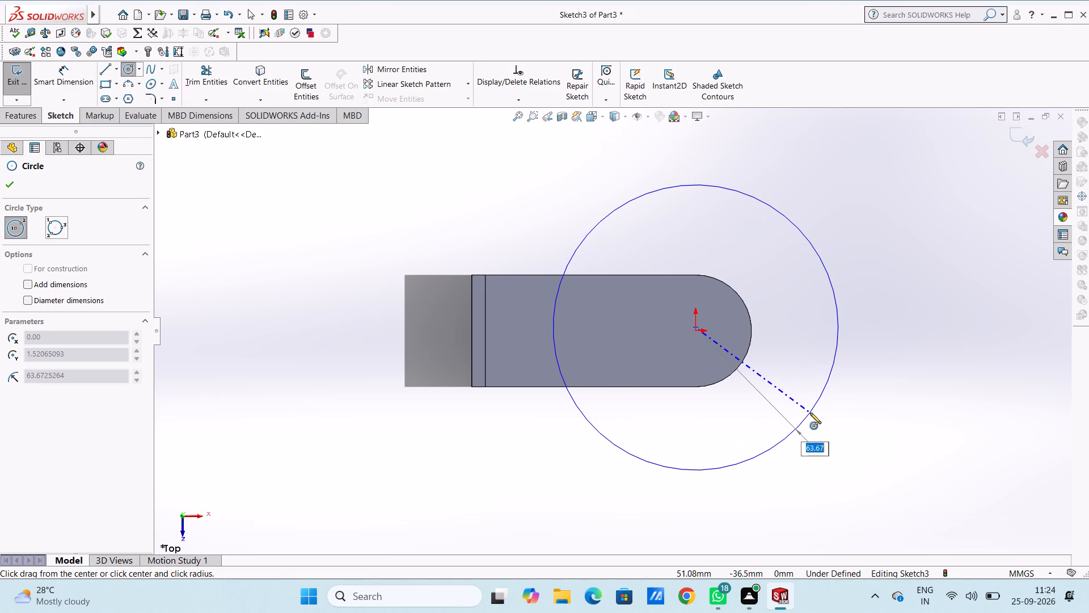
{"action": "type", "text": "60"}
{"action": "key", "text": "Return"}
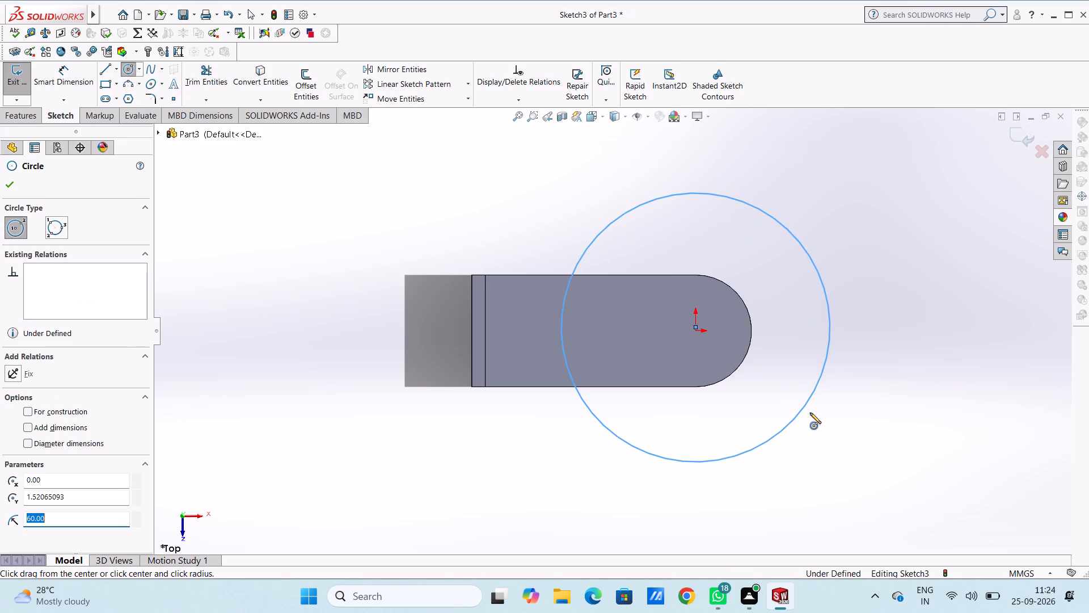
Add a diameter dimension to the large circle.
{"action": "left_click", "coordinate": [126, 65]}
{"action": "left_click", "coordinate": [77, 75]}
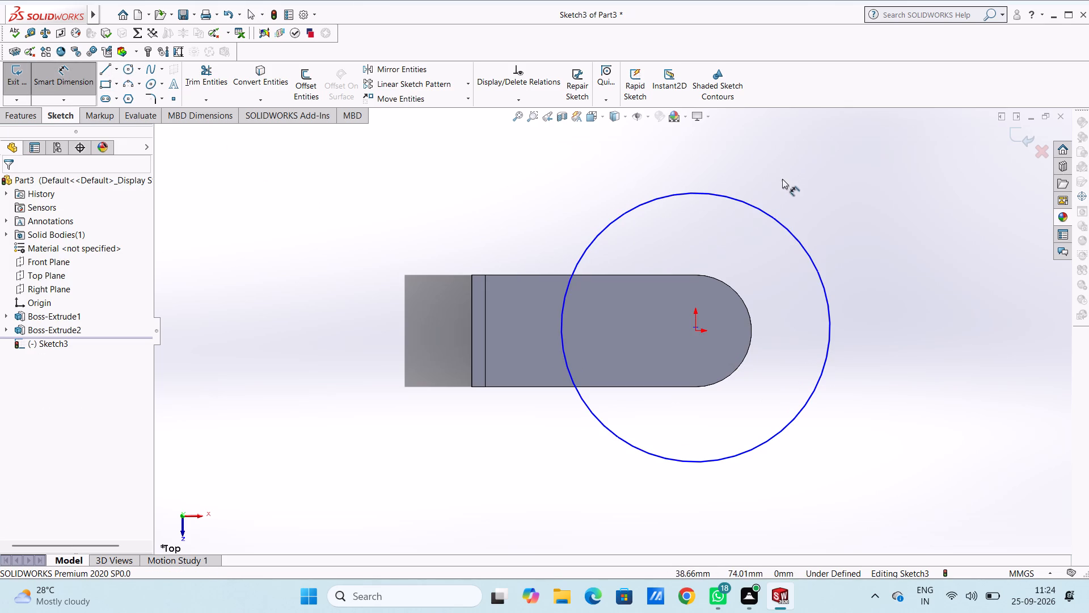
{"action": "left_click", "coordinate": [780, 226]}
{"action": "left_click", "coordinate": [917, 190]}
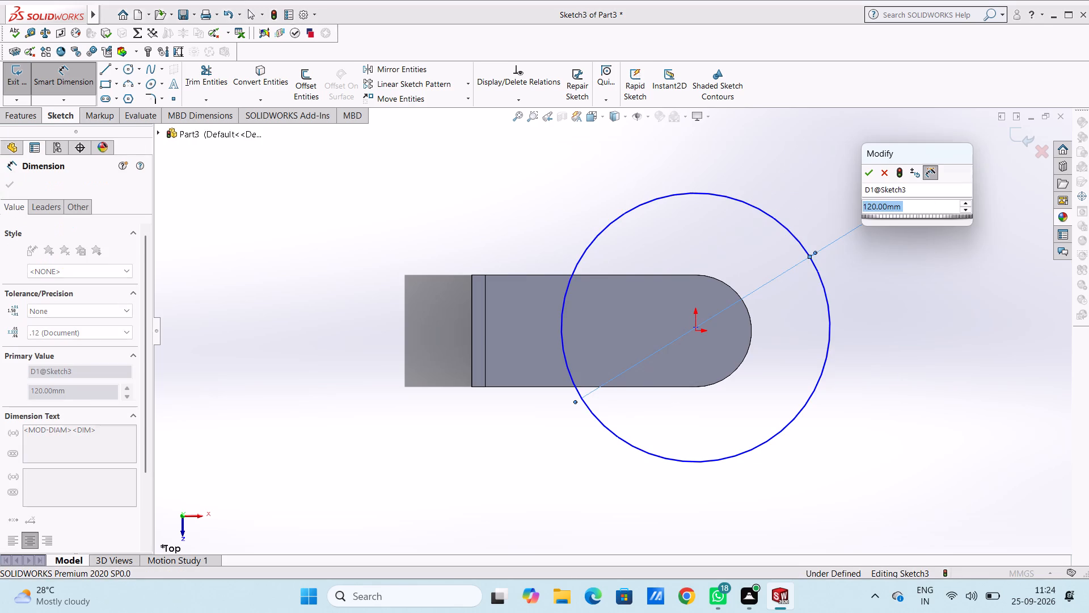
{"action": "left_click", "coordinate": [871, 176]}
{"action": "left_click", "coordinate": [831, 167]}
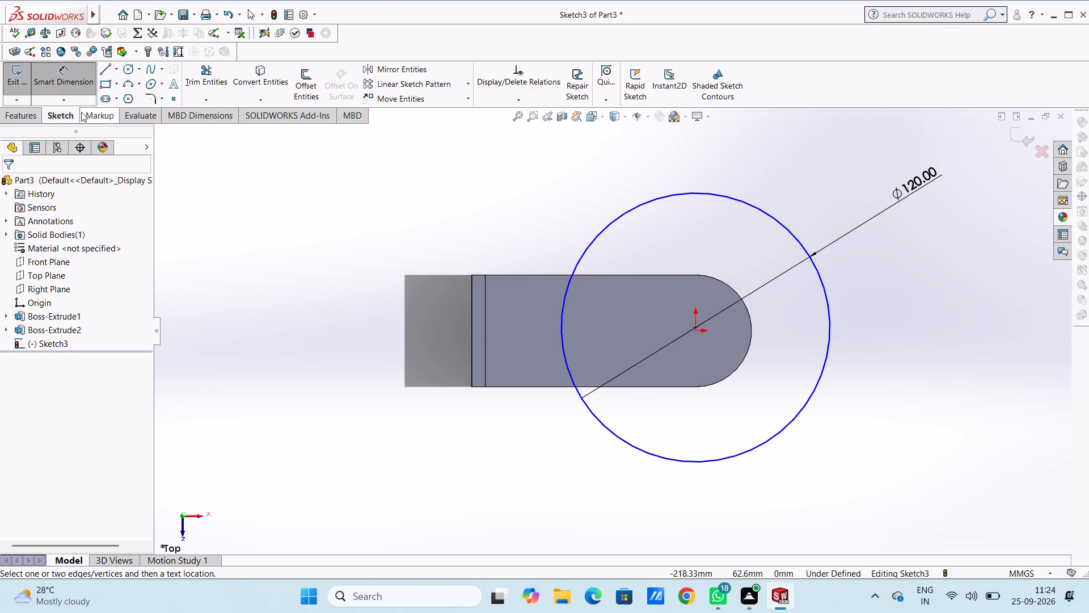
Draw three connected lines from the circle's top point to its bottom point, with horizontals about 100 mm long and a vertical along the plate's straight end.
{"action": "left_click", "coordinate": [102, 68]}
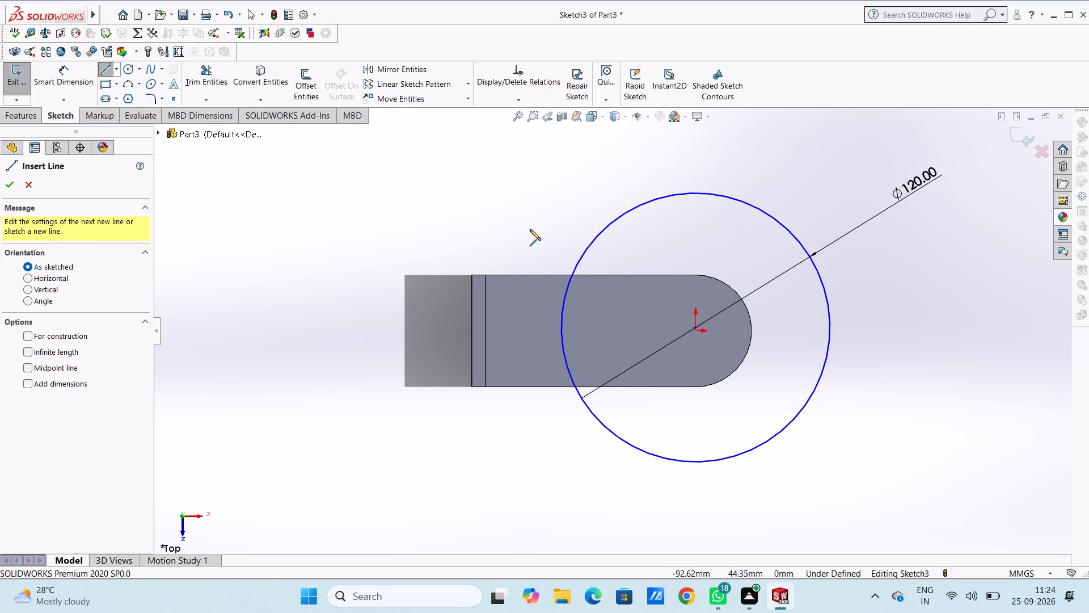
{"action": "left_click", "coordinate": [694, 193]}
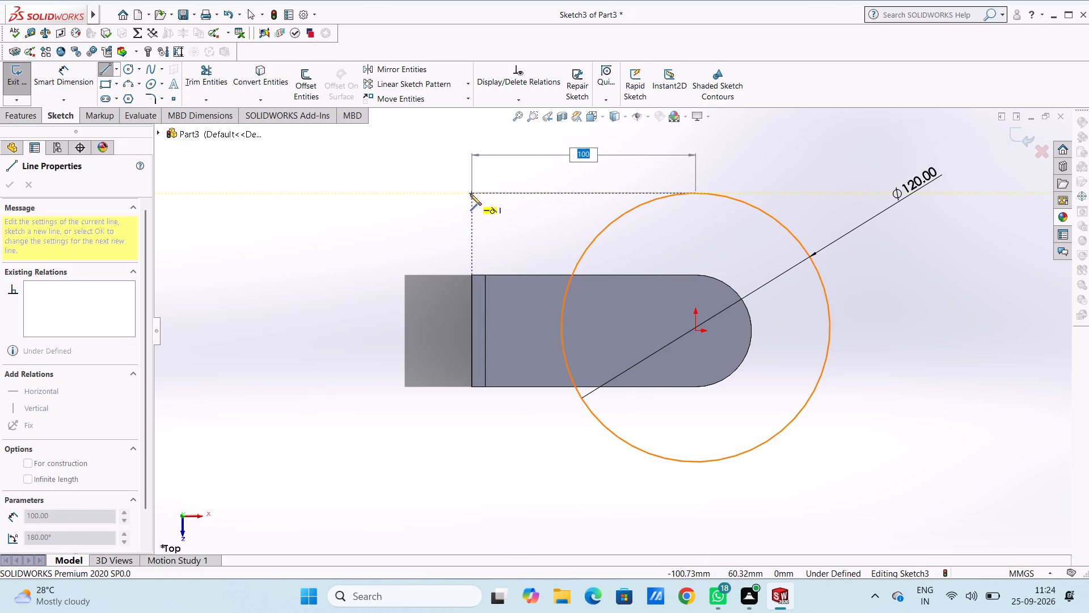
{"action": "left_click", "coordinate": [472, 192]}
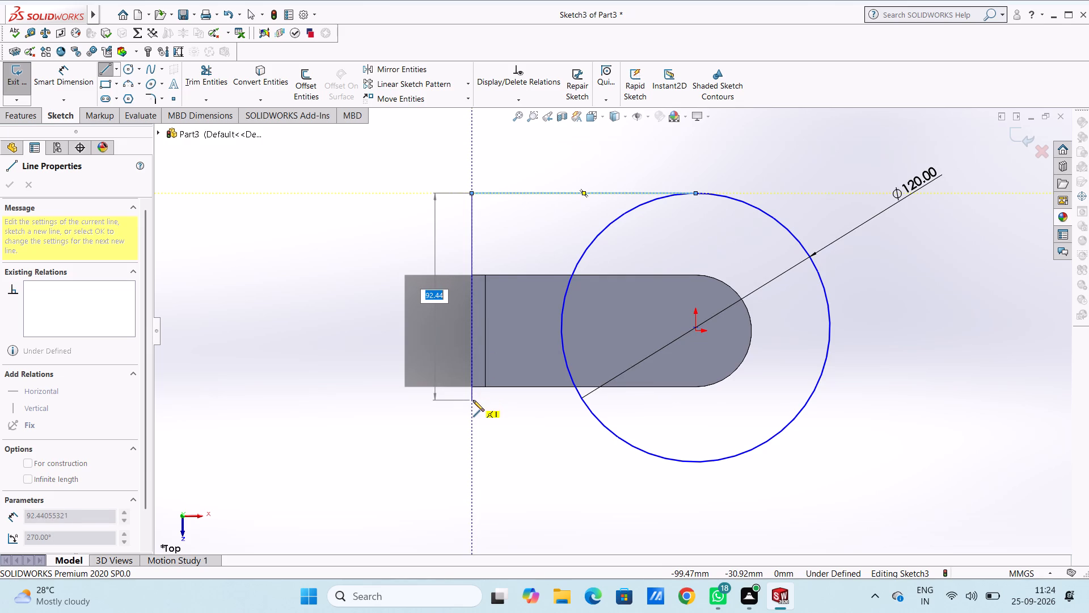
{"action": "left_click", "coordinate": [470, 460]}
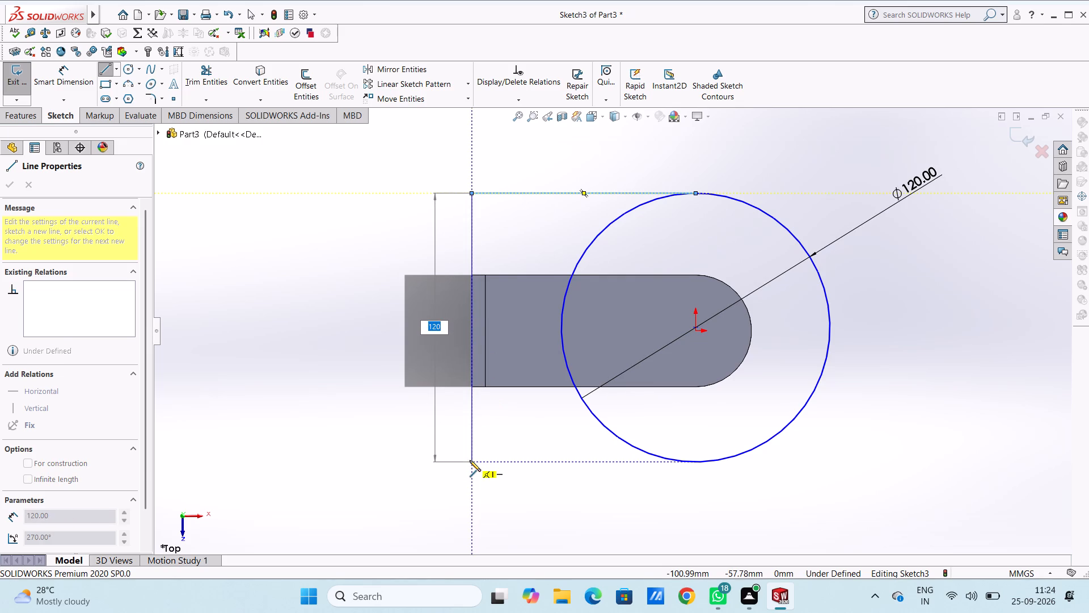
{"action": "left_click", "coordinate": [694, 461]}
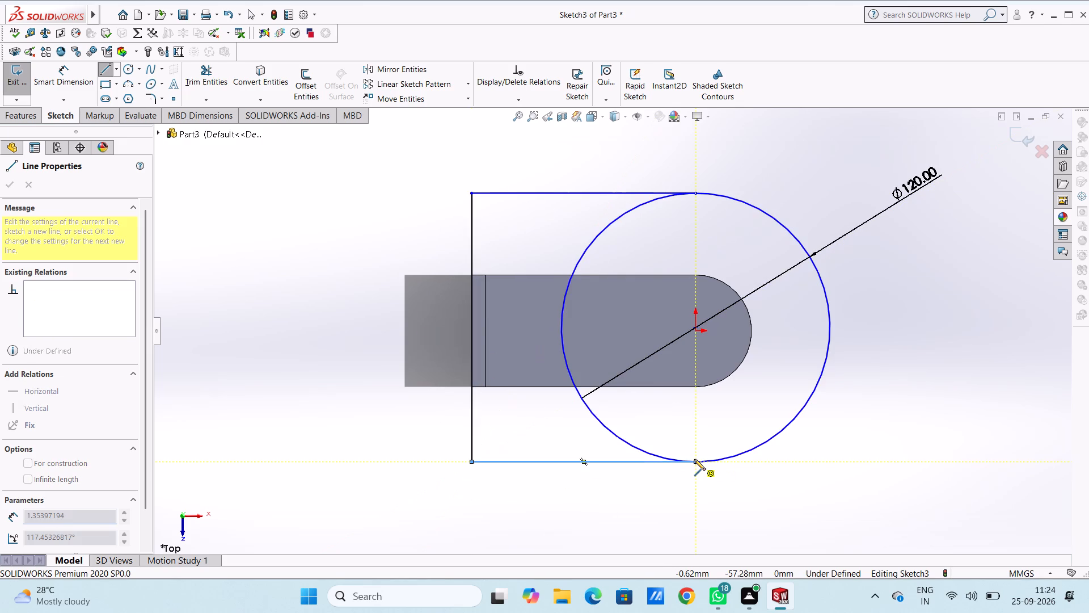
{"action": "key", "text": "Escape"}
{"action": "key", "text": "Escape"}
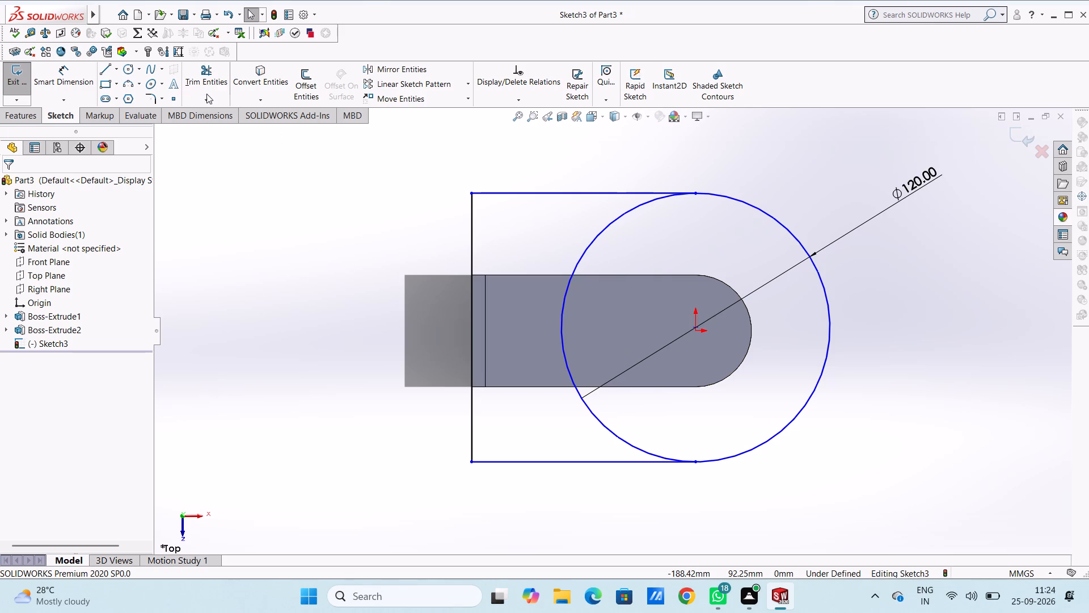
Trim away the circle's inner half facing the vertical line, leaving a closed outline with one rounded end.
{"action": "left_click", "coordinate": [204, 74]}
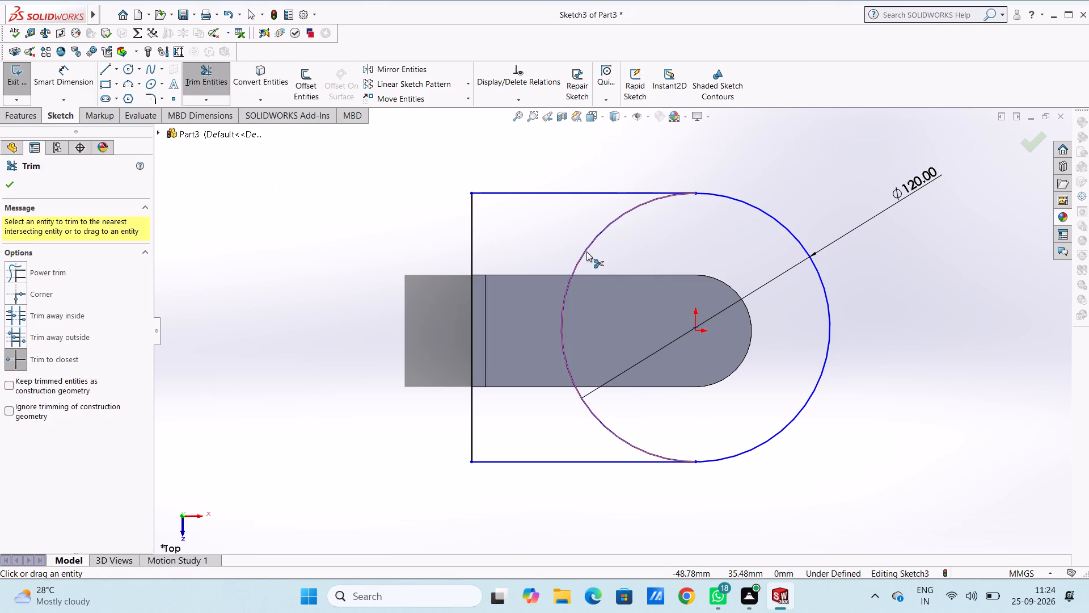
{"action": "left_click", "coordinate": [586, 251]}
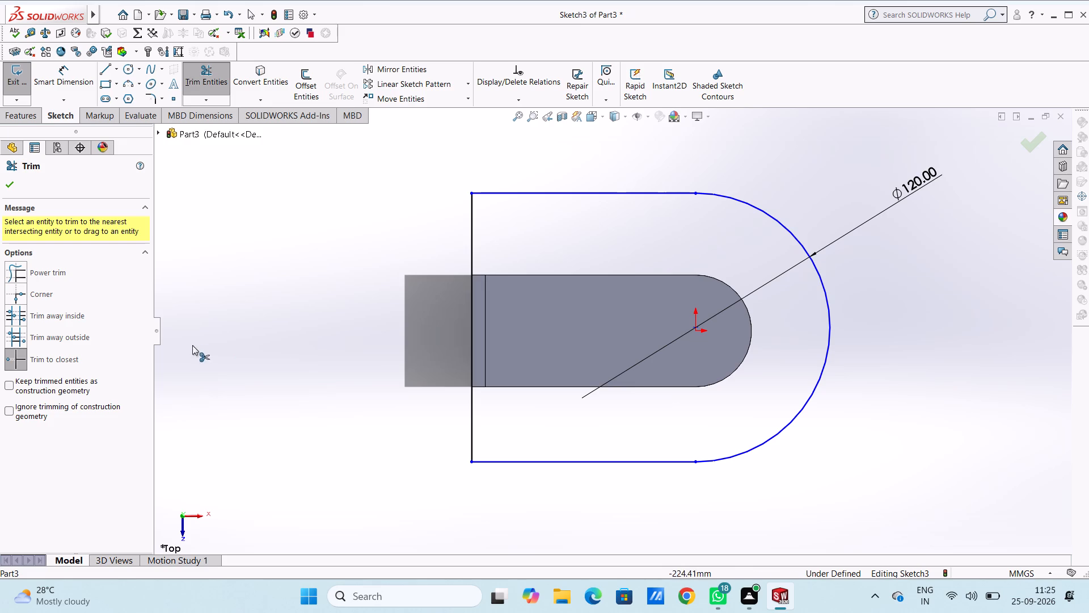
Add a length dimension to the upper horizontal line of the round-ended profile, placed above the outline.
{"action": "left_click", "coordinate": [61, 70]}
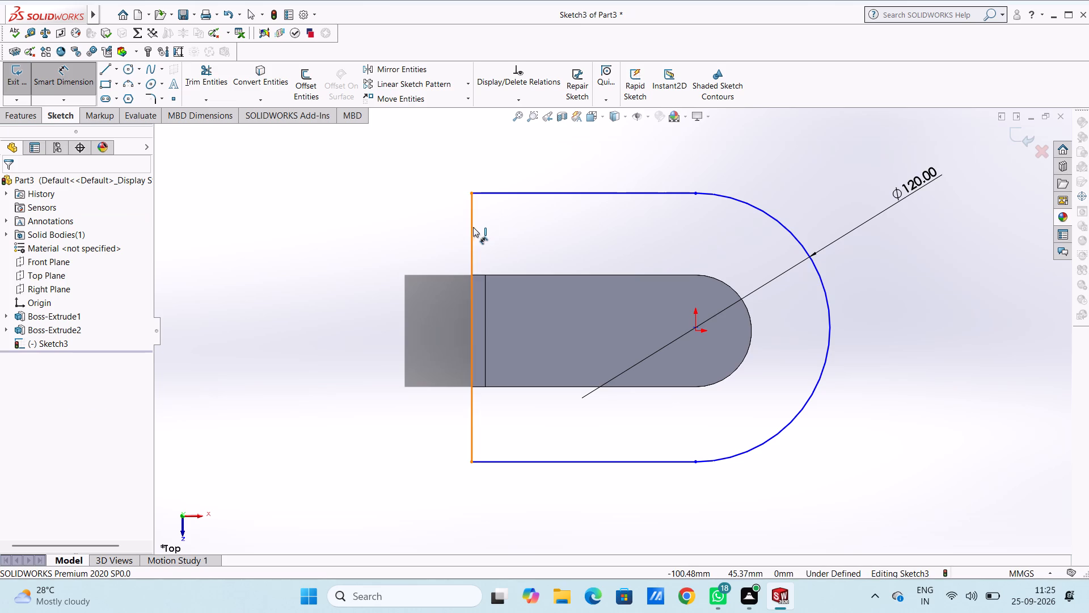
{"action": "scroll", "coordinate": [605, 217], "scroll_direction": "down", "scroll_amount": 1}
{"action": "scroll", "coordinate": [607, 219], "scroll_direction": "up", "scroll_amount": 4}
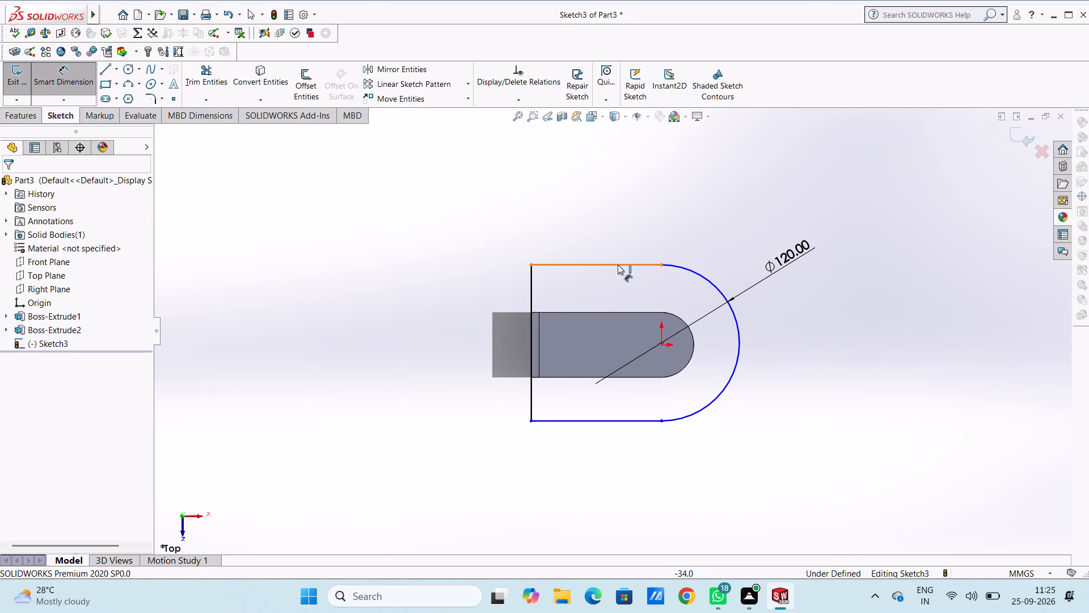
{"action": "left_click", "coordinate": [619, 266]}
{"action": "left_click", "coordinate": [626, 177]}
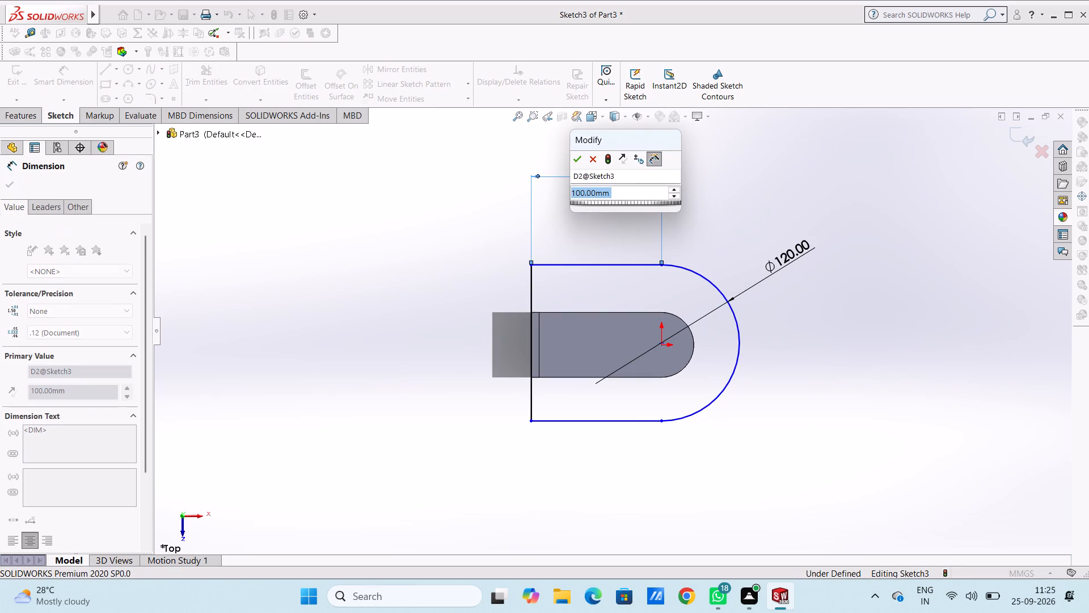
{"action": "left_click", "coordinate": [574, 157]}
{"action": "left_click", "coordinate": [454, 187]}
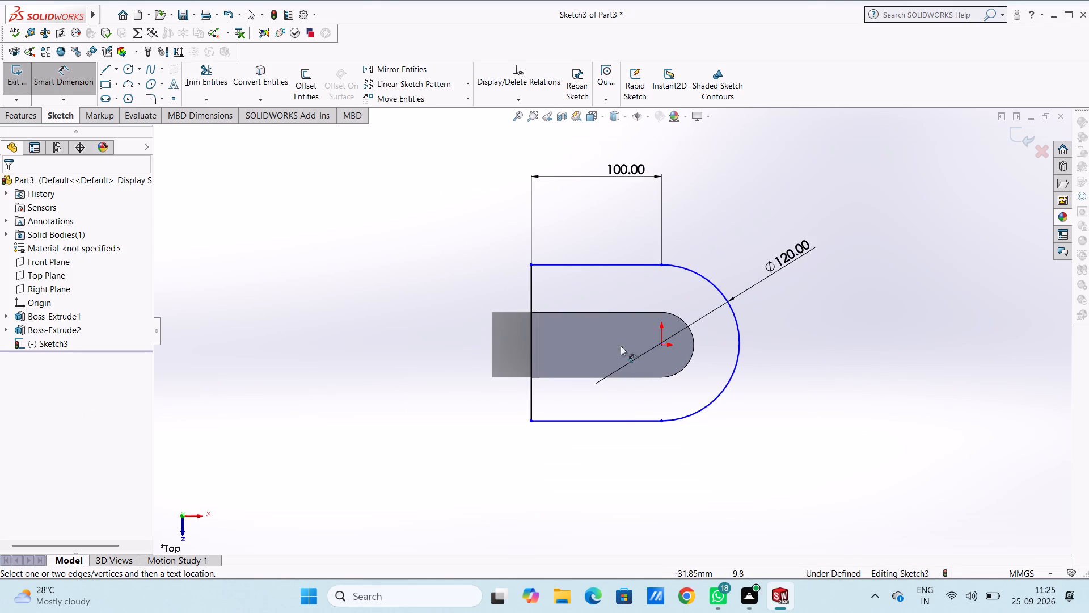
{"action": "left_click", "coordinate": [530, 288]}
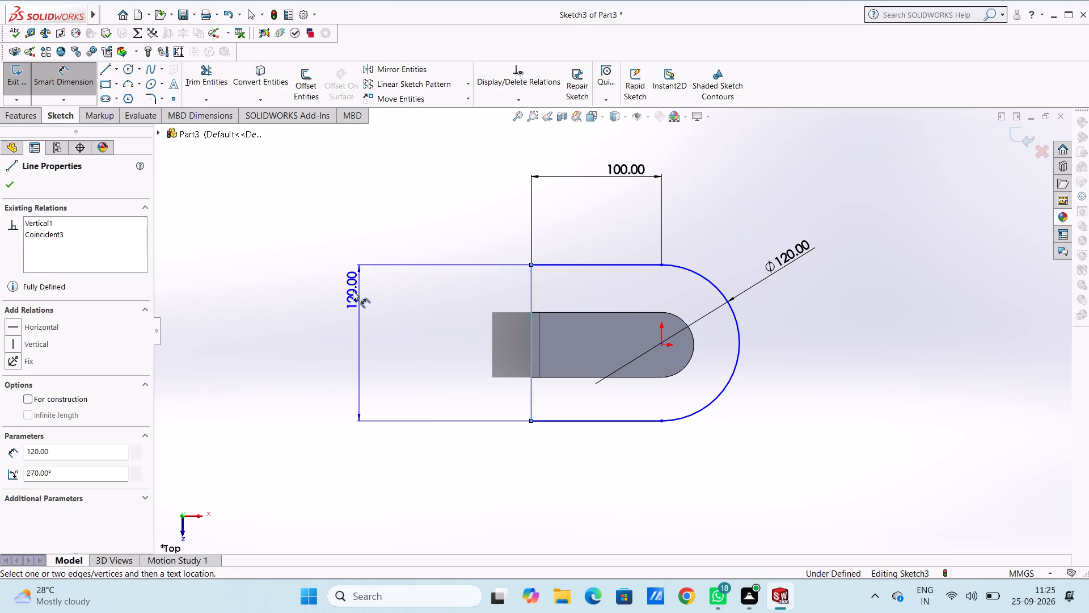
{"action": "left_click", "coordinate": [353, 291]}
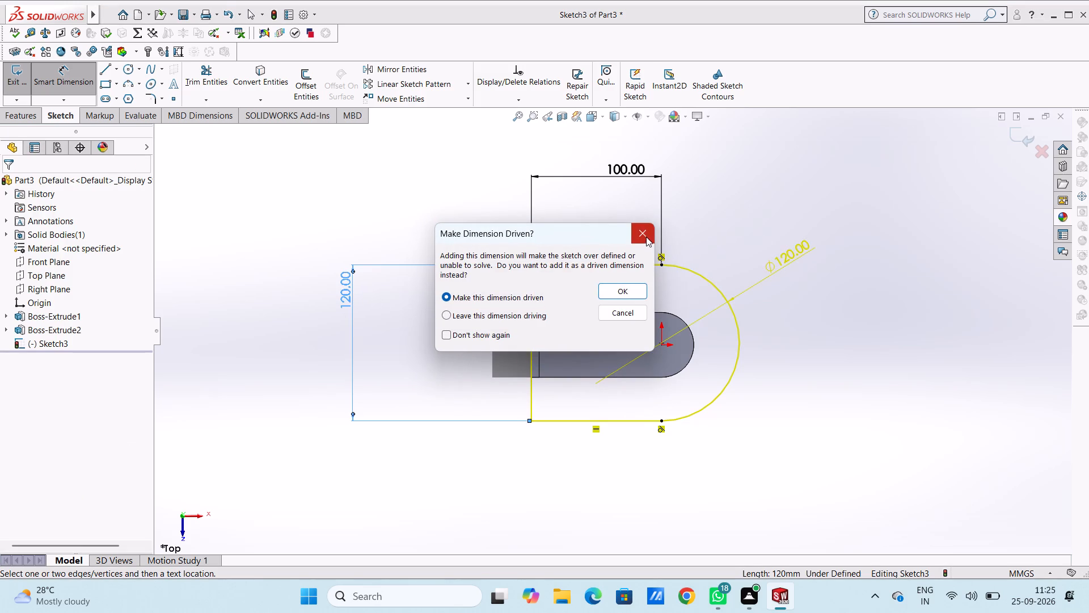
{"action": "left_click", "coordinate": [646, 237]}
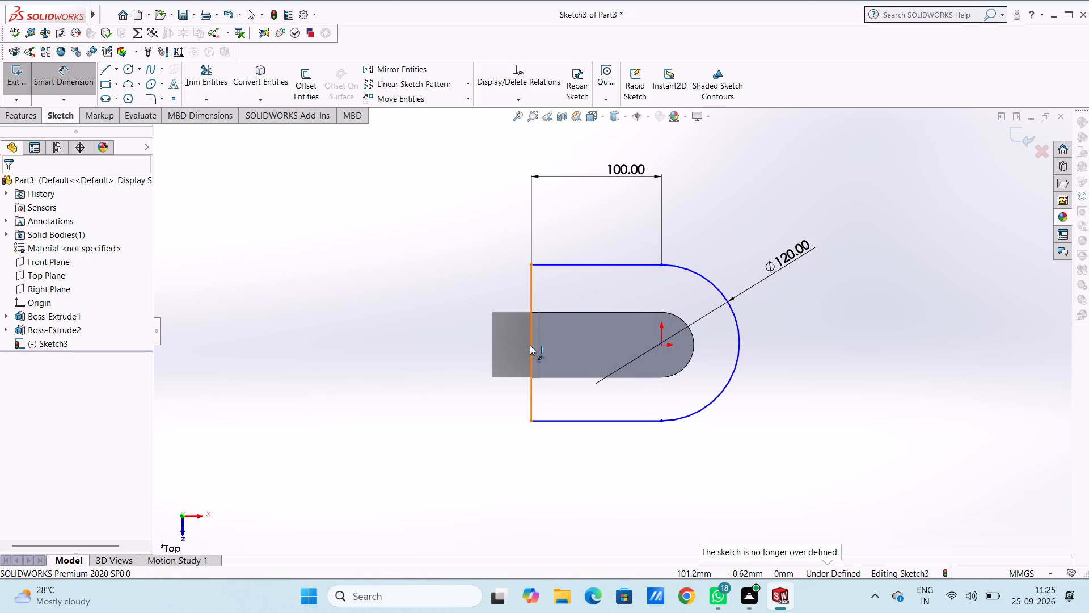
Select the large arc's centre point near the origin for a dimension.
{"action": "left_click", "coordinate": [660, 343]}
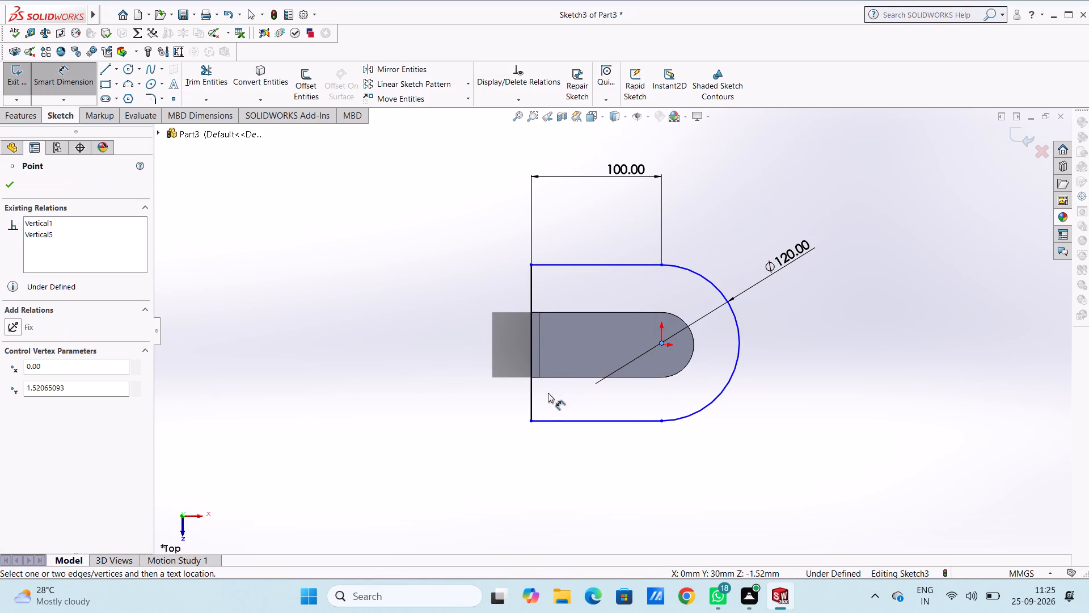
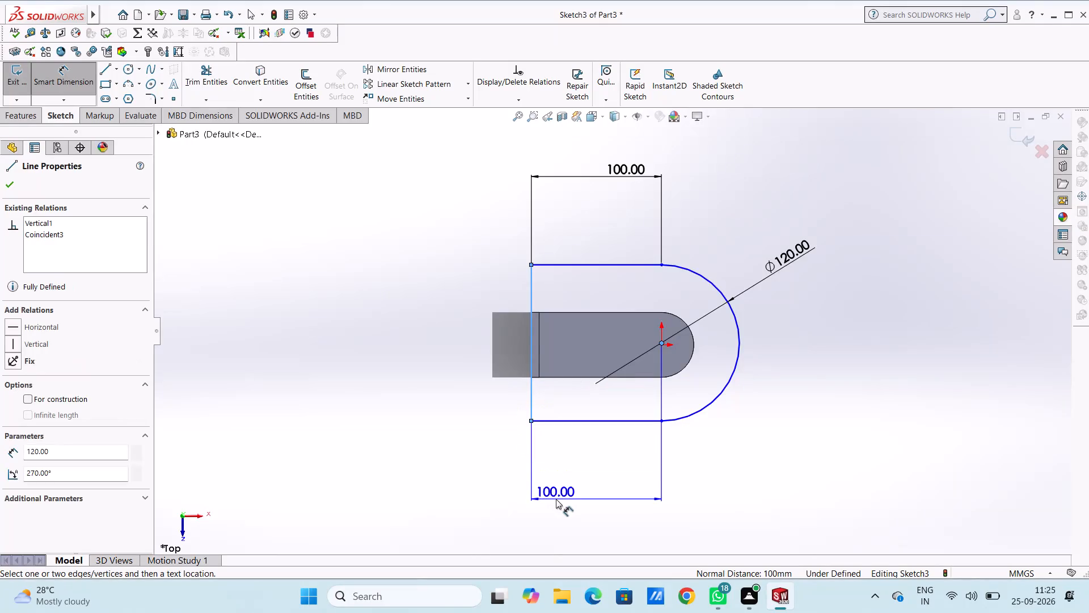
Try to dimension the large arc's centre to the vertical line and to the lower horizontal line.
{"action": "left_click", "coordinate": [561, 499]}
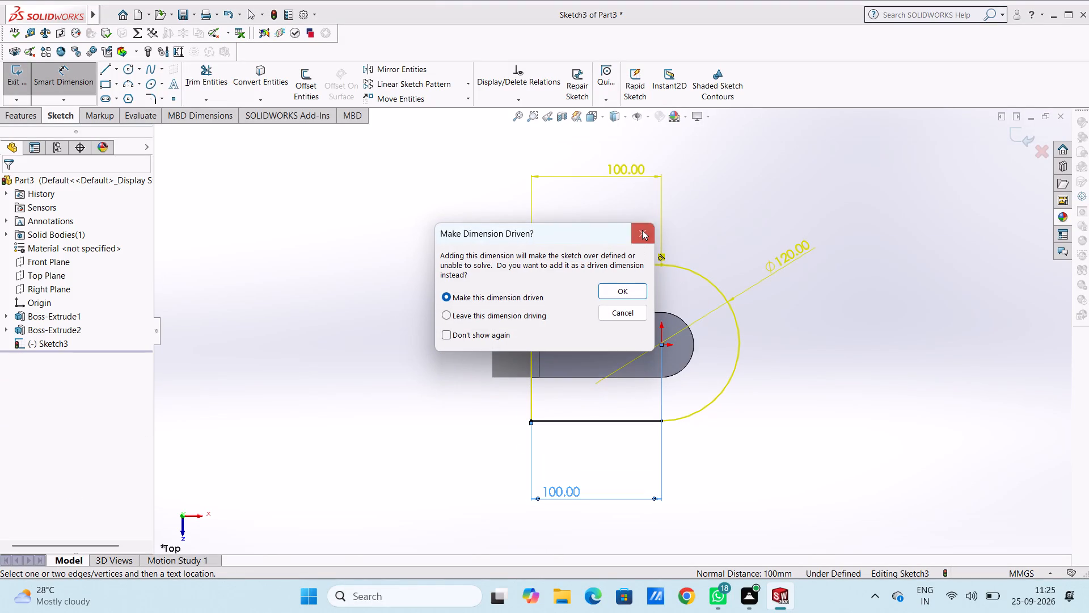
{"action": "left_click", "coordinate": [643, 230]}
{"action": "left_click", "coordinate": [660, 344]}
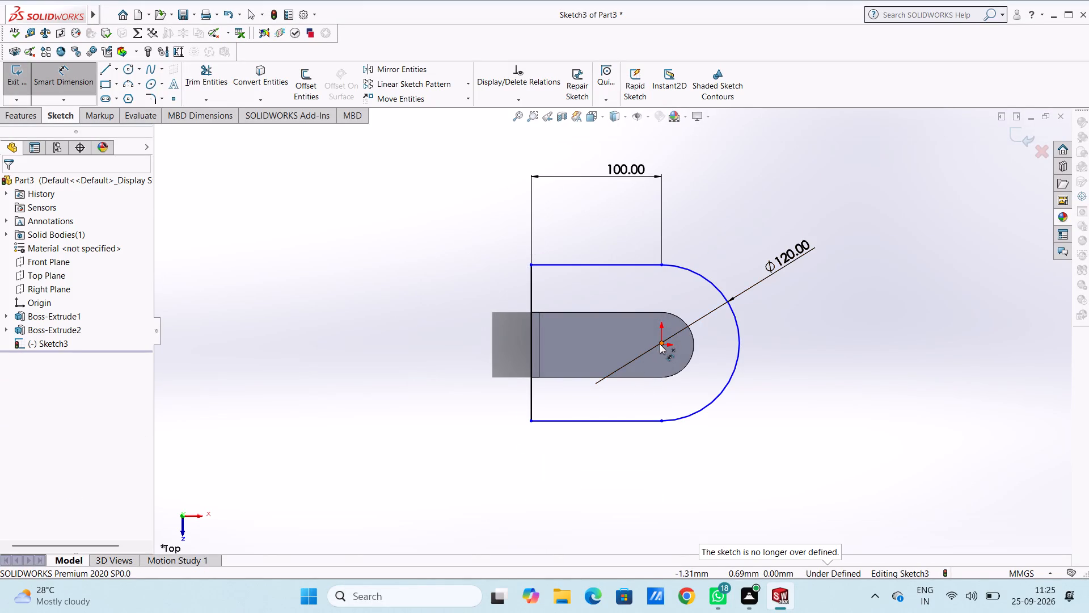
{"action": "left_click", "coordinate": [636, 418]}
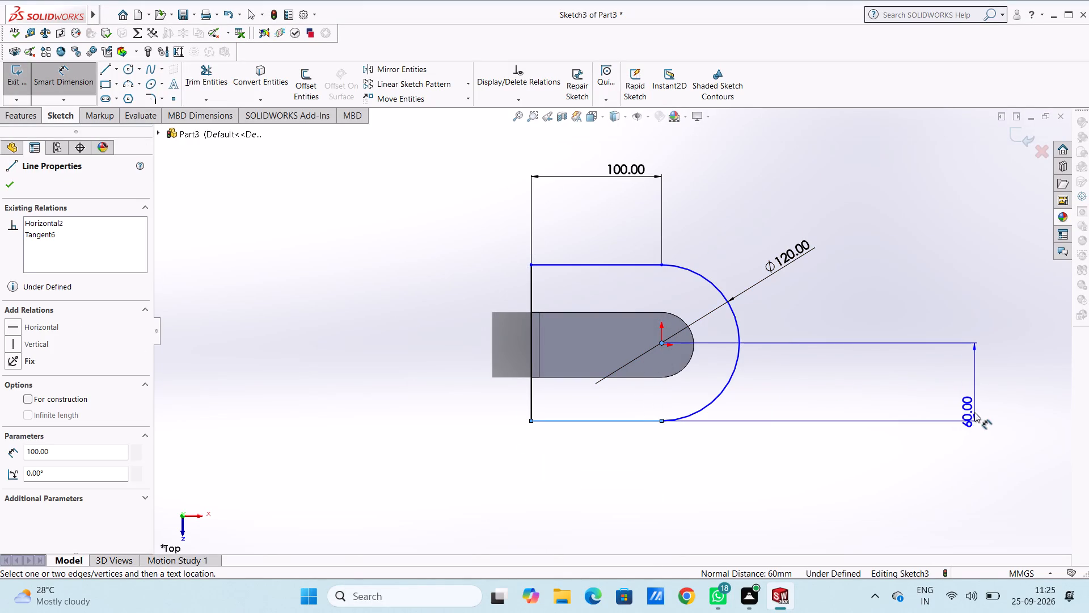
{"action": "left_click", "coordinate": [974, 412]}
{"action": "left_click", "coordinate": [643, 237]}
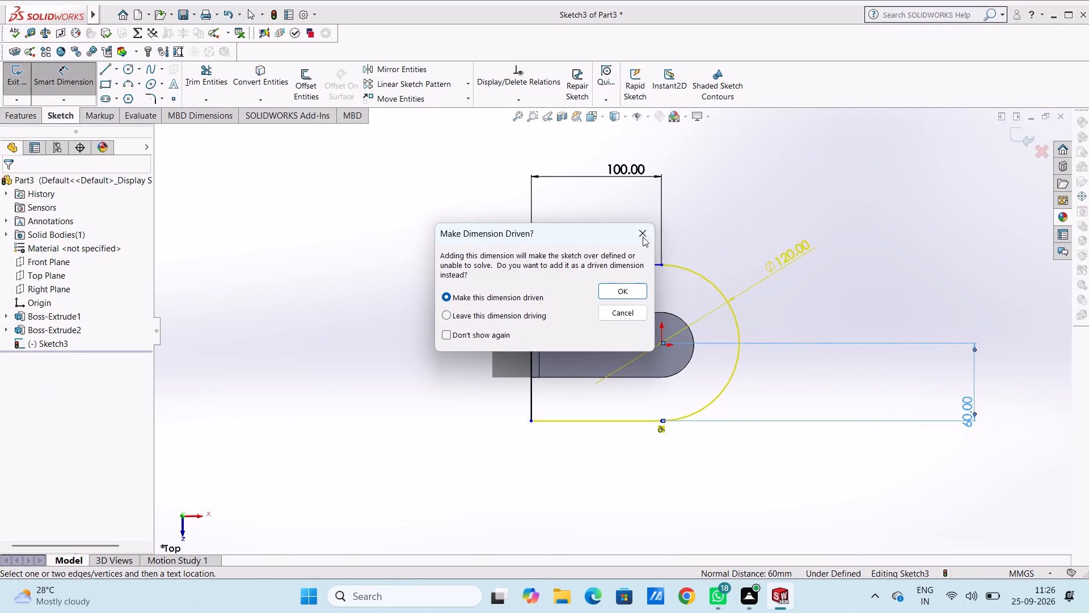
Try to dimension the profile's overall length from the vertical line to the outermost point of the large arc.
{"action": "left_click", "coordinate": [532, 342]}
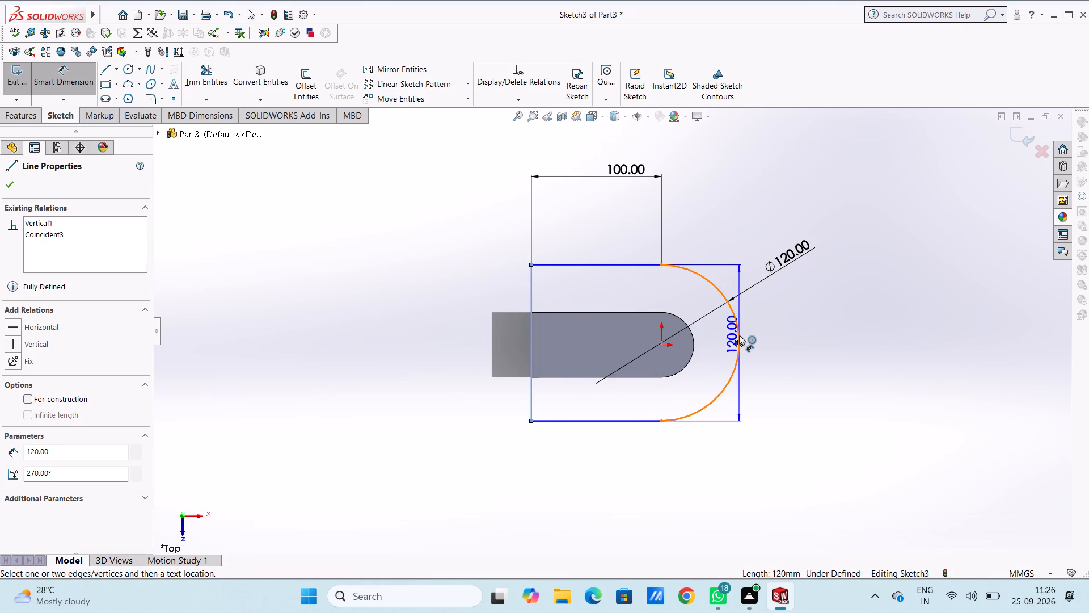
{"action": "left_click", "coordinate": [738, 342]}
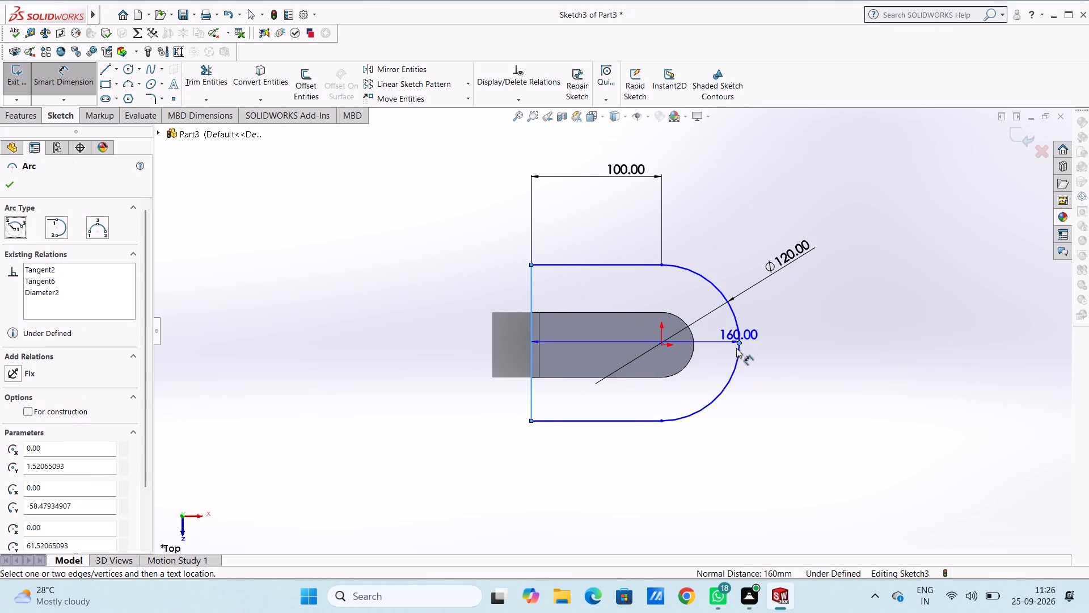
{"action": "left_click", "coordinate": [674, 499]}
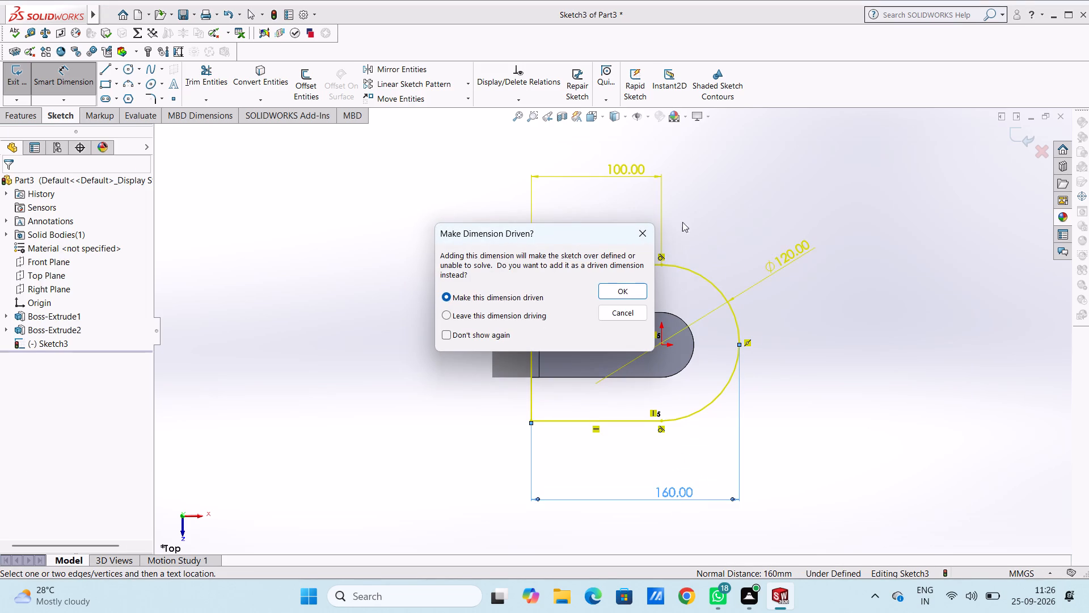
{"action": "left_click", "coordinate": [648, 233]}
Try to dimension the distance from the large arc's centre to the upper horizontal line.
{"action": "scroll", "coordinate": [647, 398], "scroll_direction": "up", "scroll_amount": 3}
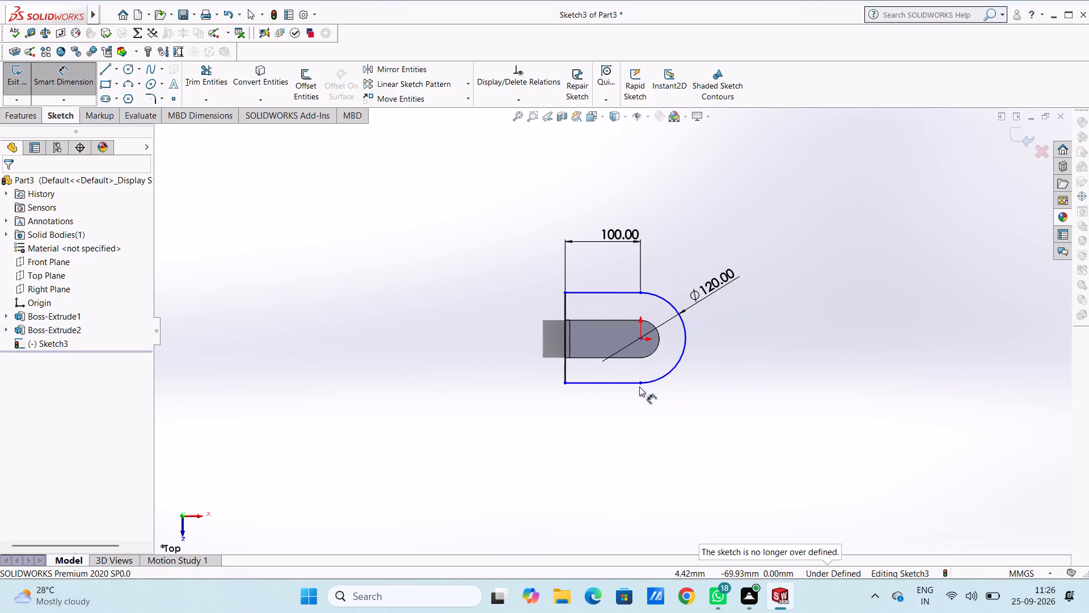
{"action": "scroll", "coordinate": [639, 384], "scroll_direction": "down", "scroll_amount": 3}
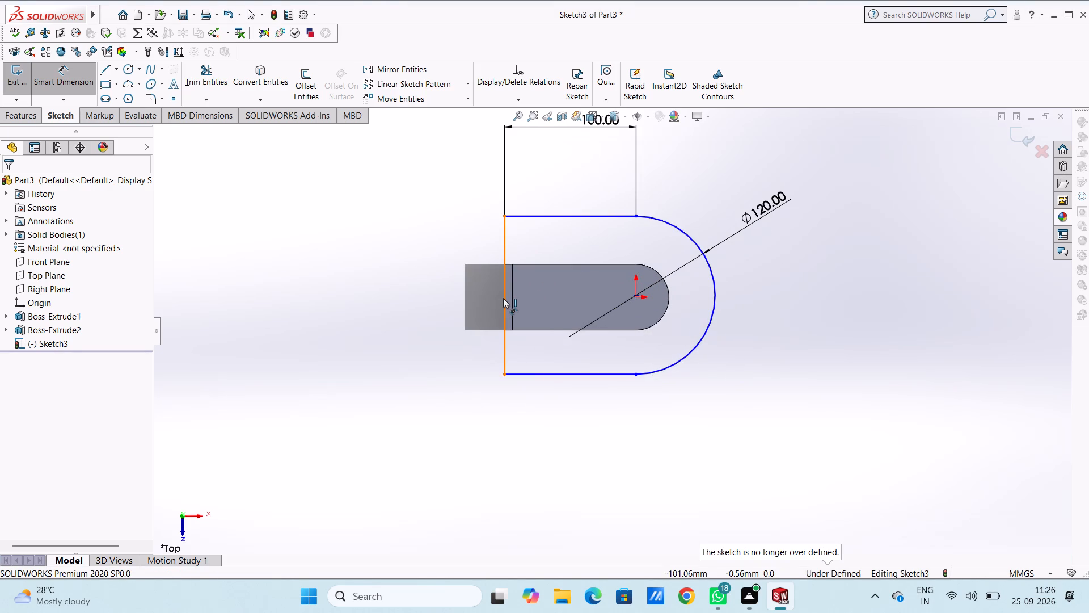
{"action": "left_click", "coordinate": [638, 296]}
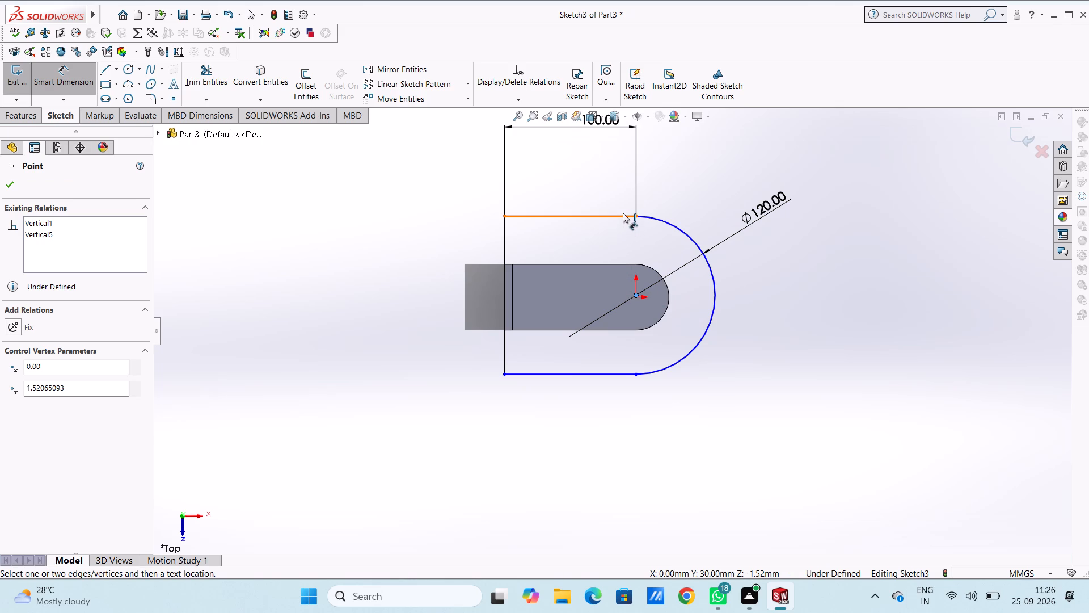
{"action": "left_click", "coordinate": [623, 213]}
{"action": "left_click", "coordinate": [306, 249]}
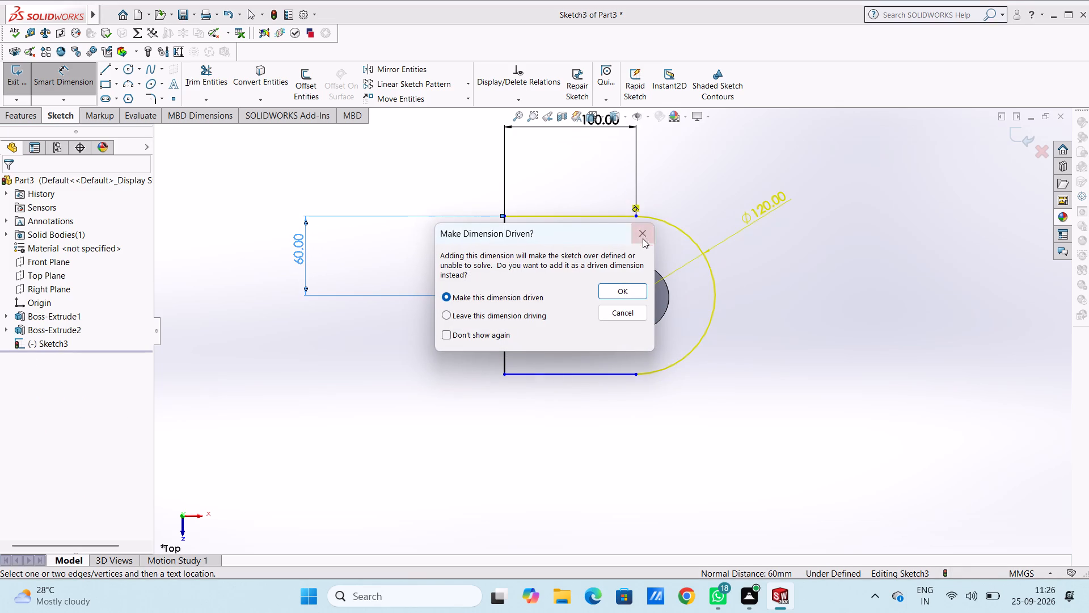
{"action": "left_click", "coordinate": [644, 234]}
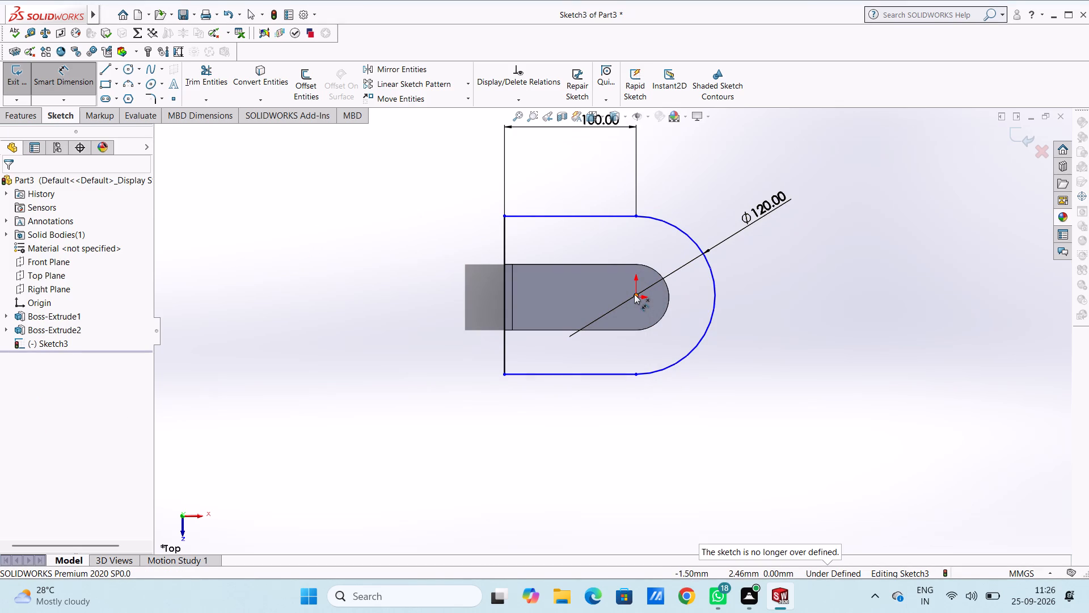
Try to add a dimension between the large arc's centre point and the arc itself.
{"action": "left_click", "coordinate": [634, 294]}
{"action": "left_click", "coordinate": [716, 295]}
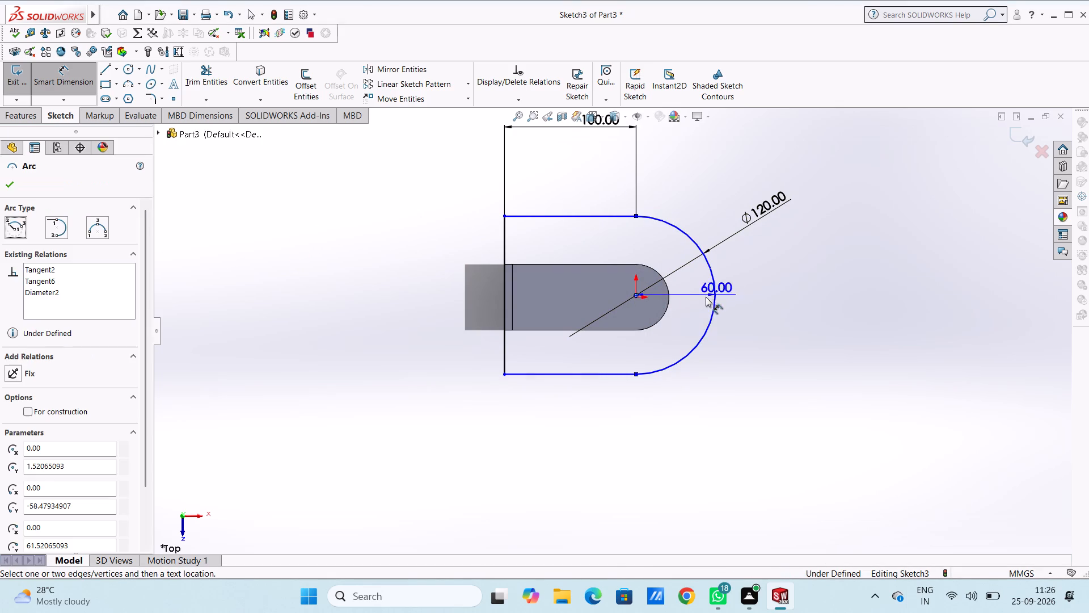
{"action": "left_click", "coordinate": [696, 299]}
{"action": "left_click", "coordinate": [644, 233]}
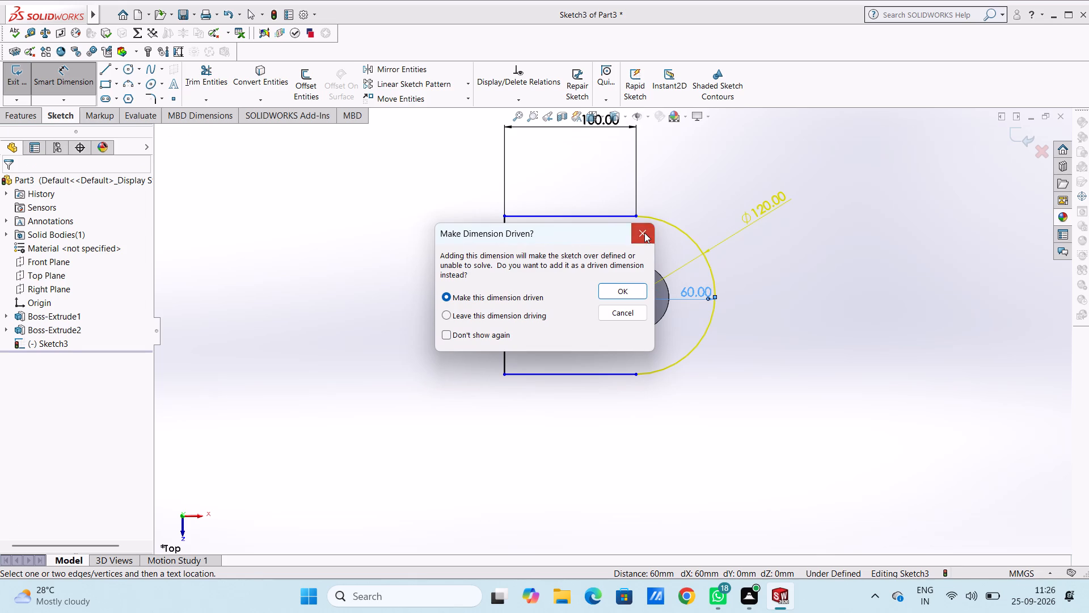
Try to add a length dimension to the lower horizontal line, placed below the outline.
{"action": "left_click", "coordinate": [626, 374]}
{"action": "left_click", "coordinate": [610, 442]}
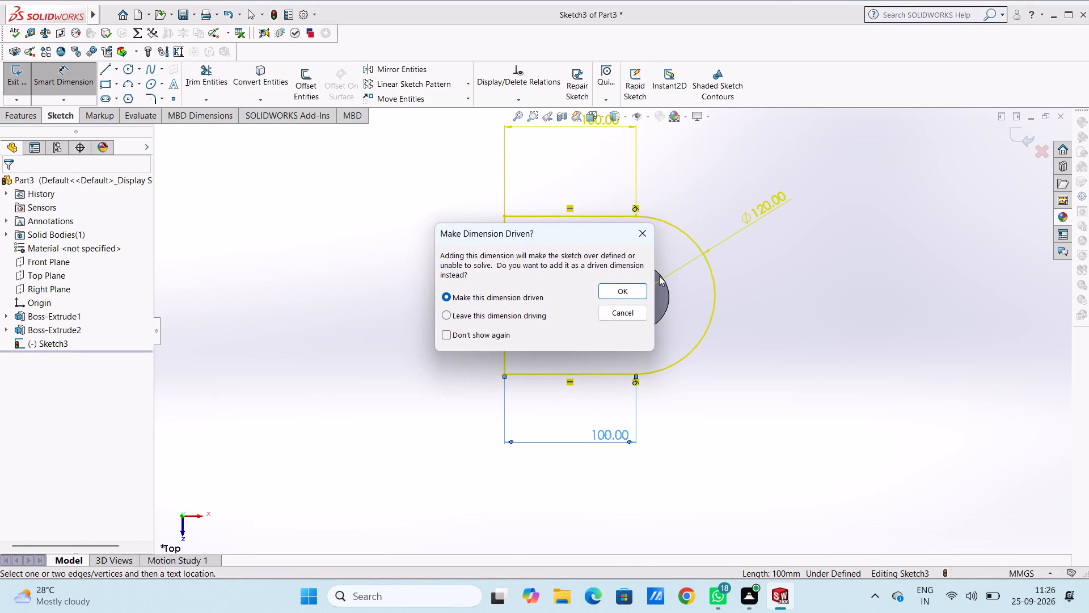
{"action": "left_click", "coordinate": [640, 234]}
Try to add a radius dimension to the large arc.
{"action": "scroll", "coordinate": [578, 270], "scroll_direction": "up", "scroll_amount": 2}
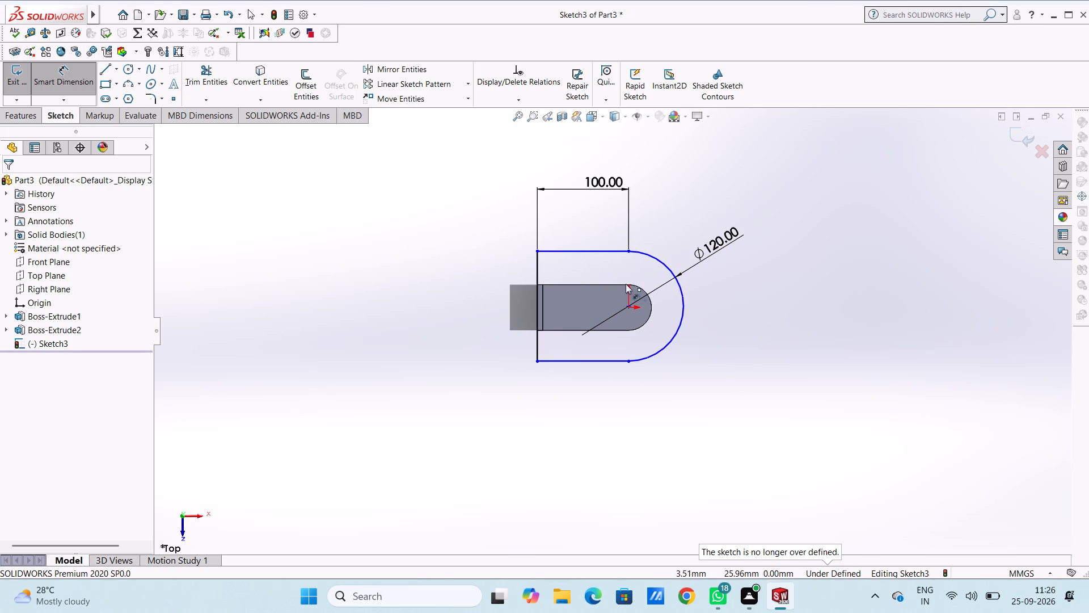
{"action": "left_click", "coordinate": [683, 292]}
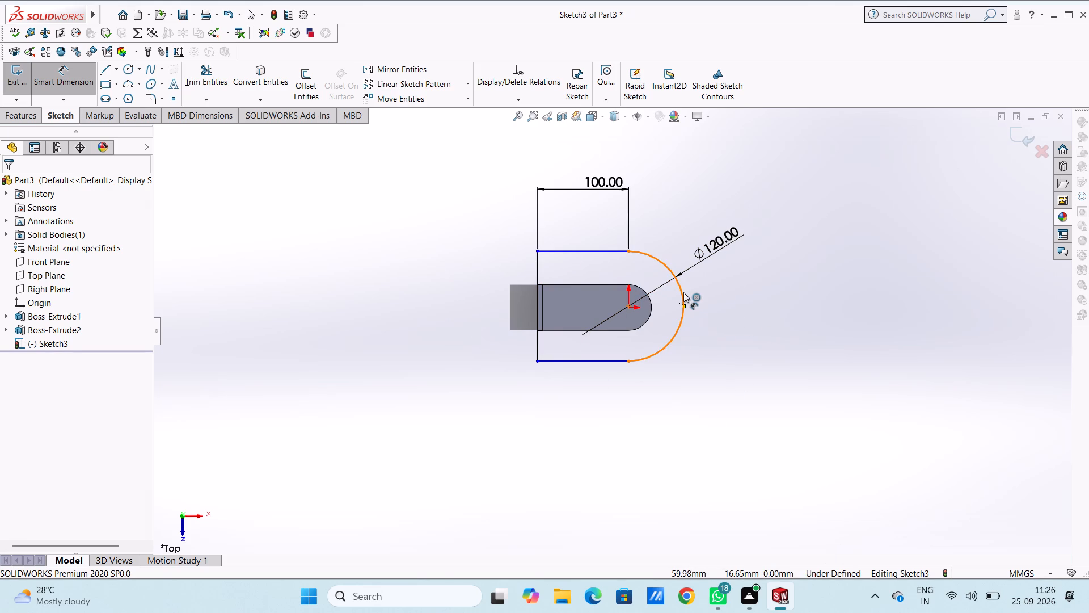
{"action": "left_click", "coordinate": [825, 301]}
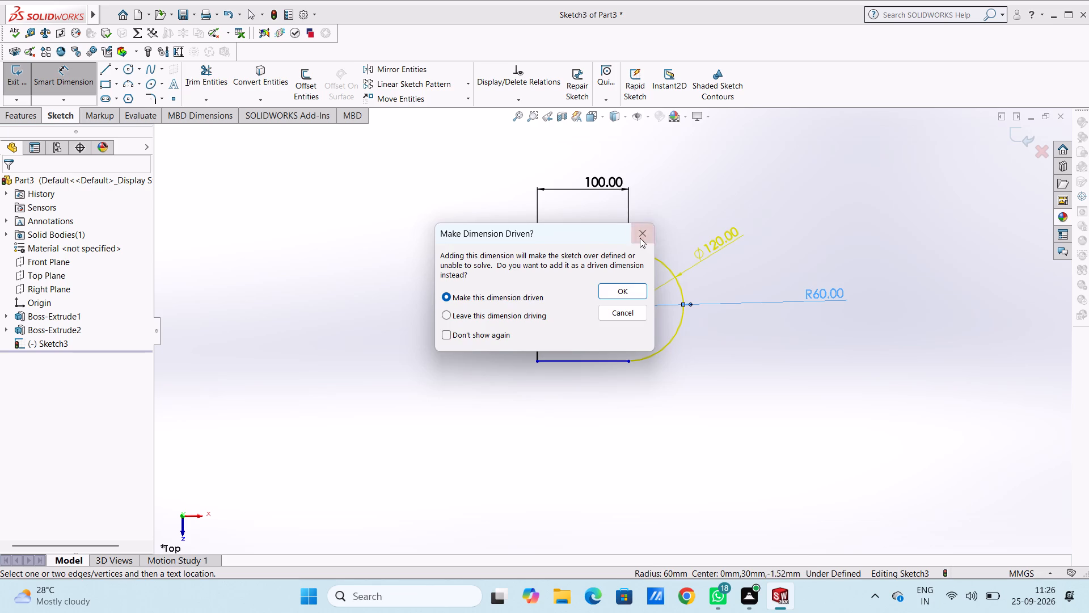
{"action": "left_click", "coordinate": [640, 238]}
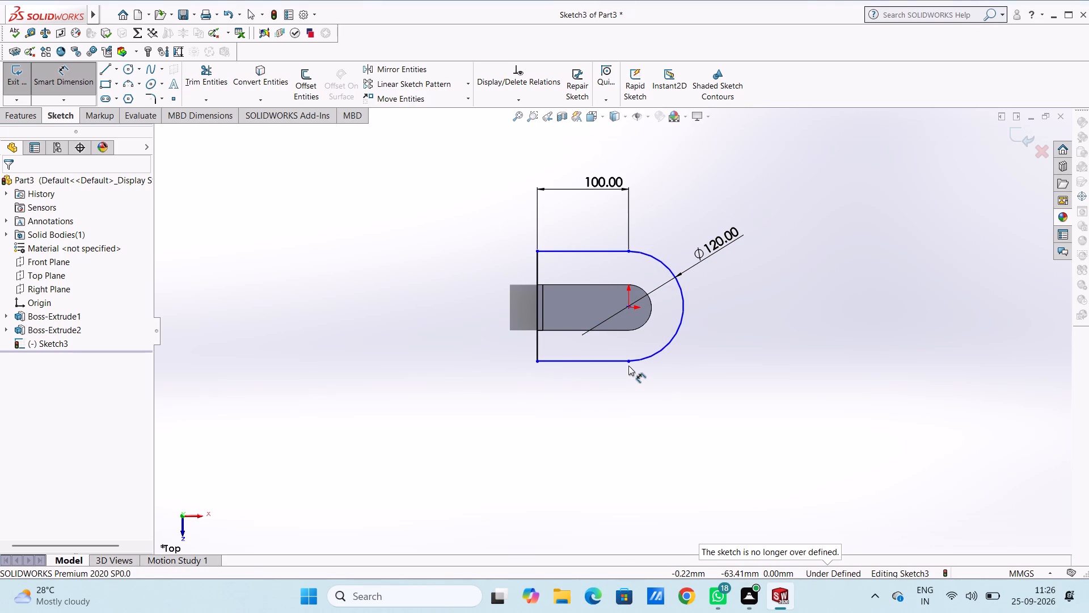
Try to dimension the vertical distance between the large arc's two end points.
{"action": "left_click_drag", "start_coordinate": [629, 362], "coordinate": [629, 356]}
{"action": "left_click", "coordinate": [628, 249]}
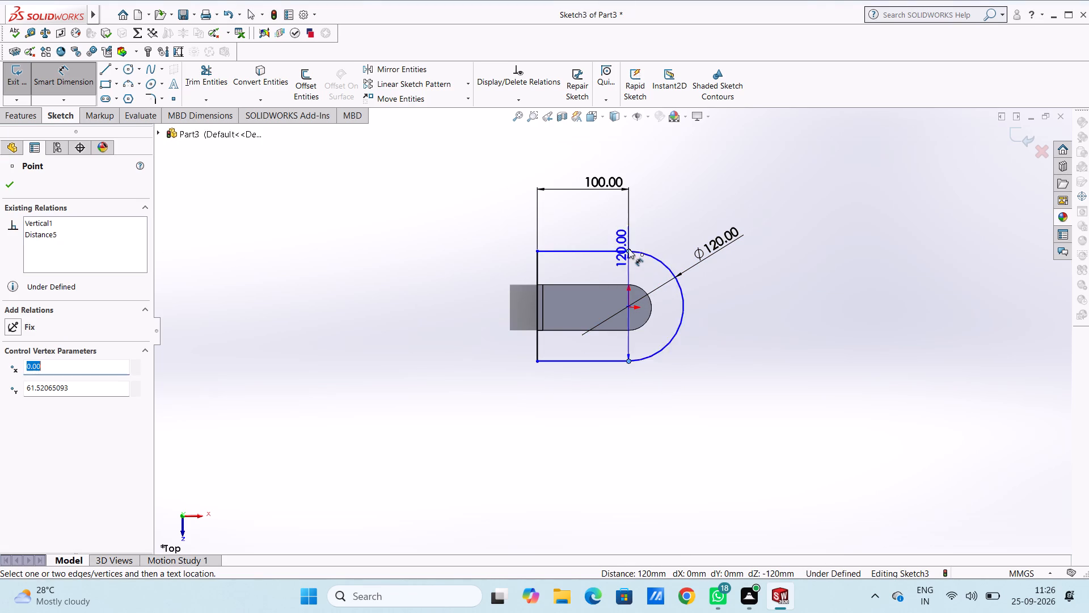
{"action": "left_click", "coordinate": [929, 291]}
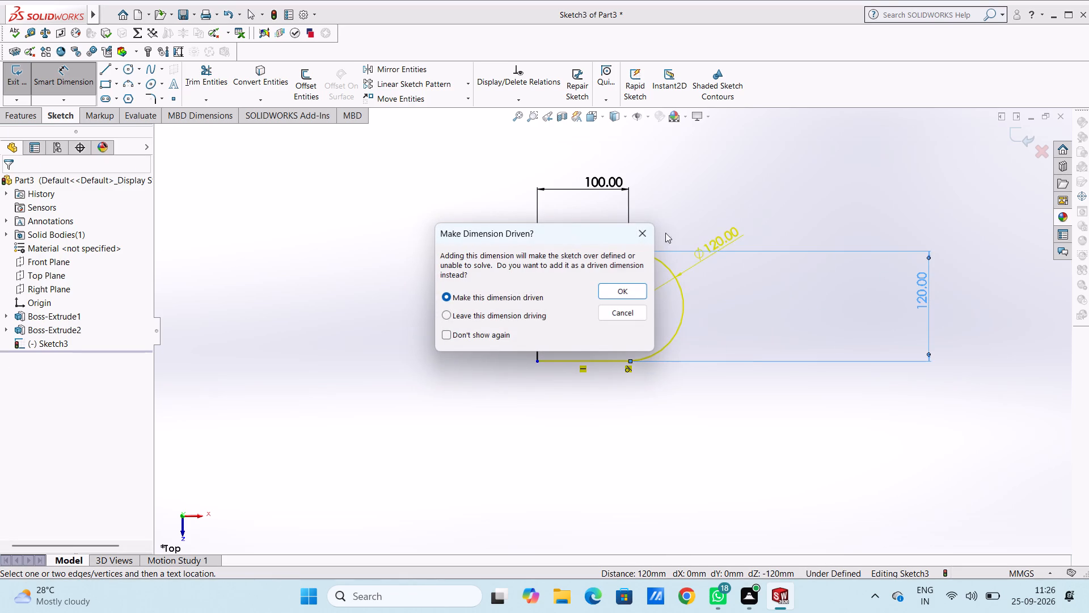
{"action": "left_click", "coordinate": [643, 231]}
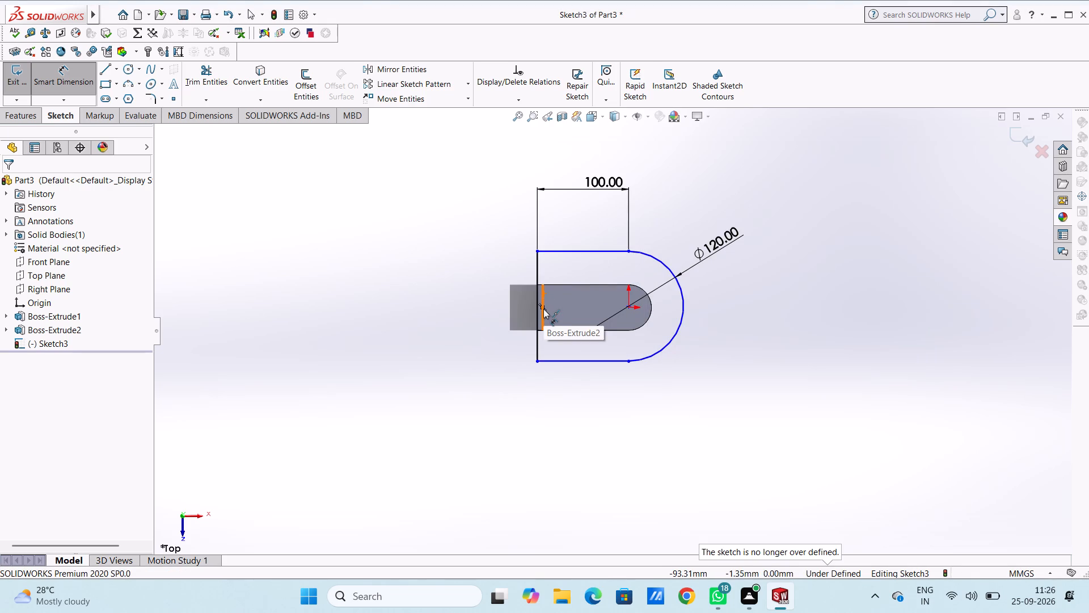
Dimension the vertical gap between the base plate's upper straight edge and the profile's upper horizontal line, accepting the drawn value.
{"action": "left_click", "coordinate": [568, 284]}
{"action": "left_click", "coordinate": [573, 248]}
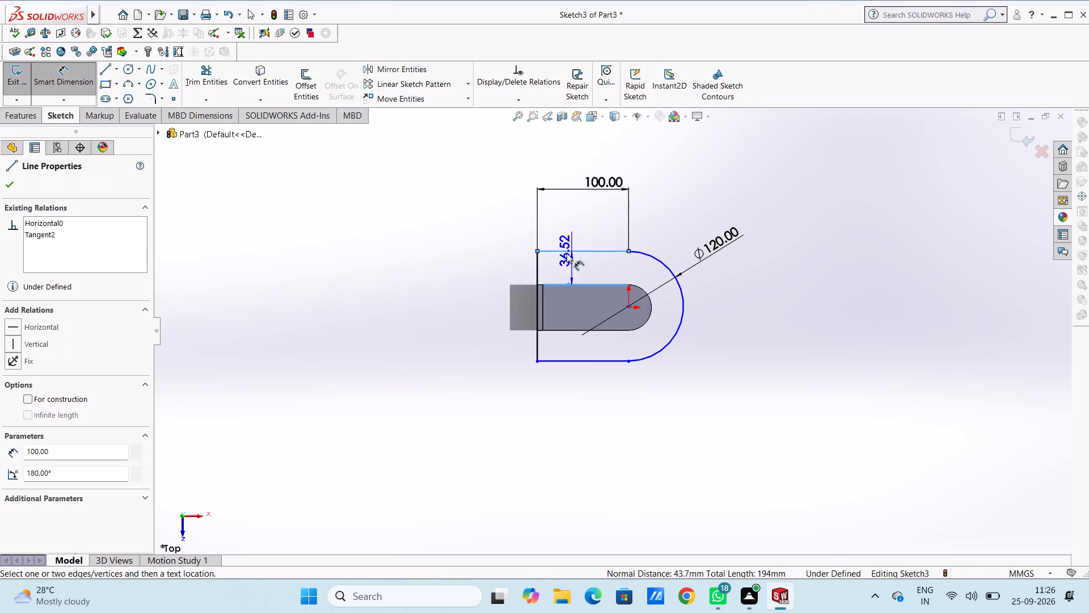
{"action": "left_click", "coordinate": [416, 261]}
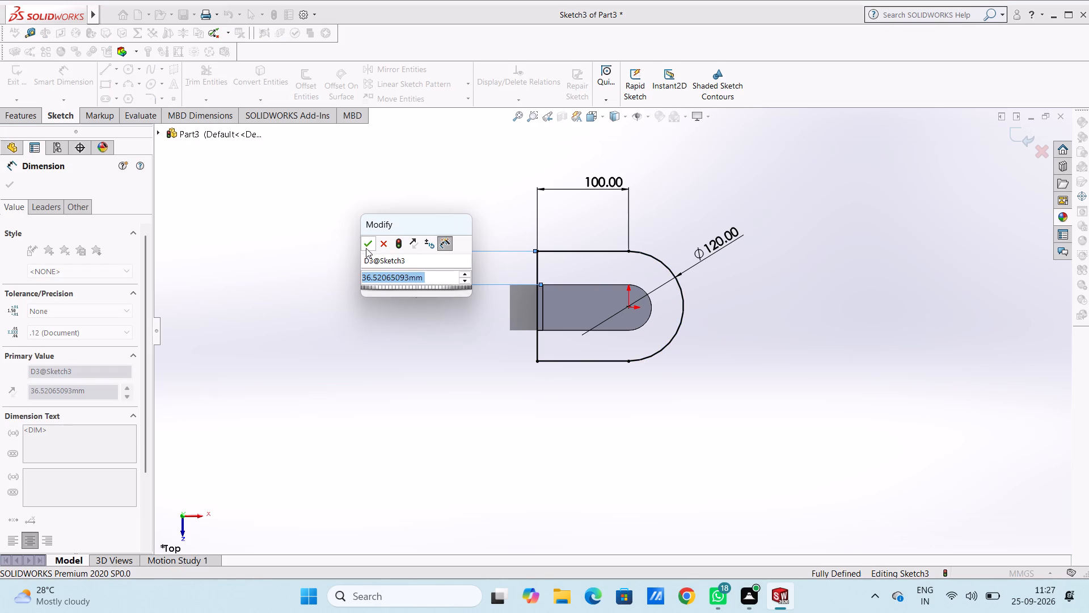
{"action": "left_click", "coordinate": [366, 248]}
{"action": "left_click", "coordinate": [345, 249]}
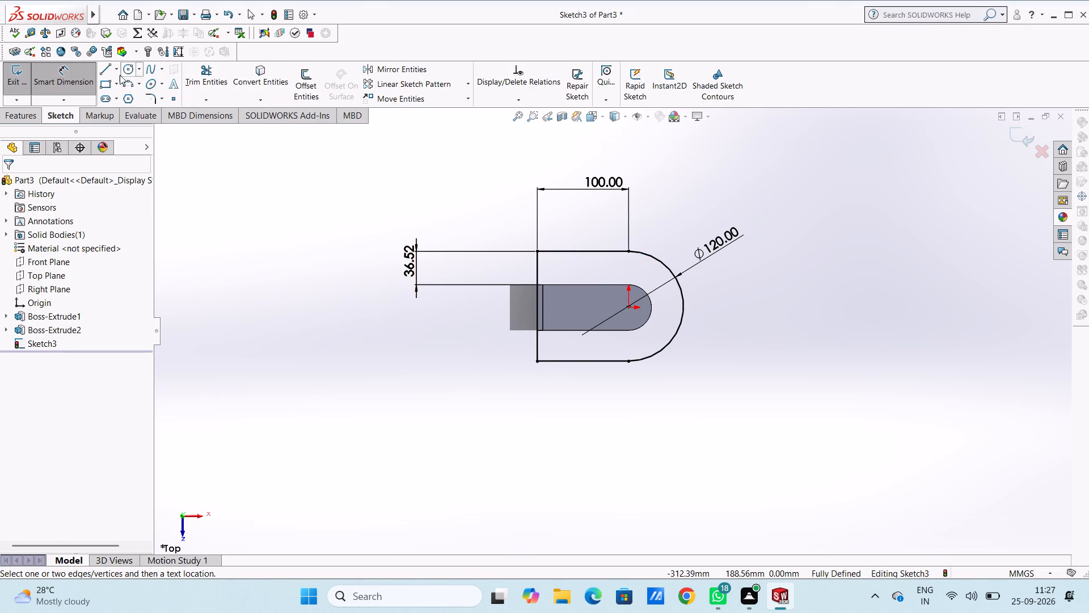
Apply 30 mm sketch fillets to the two corners where the vertical line meets the horizontal lines.
{"action": "left_click", "coordinate": [147, 98]}
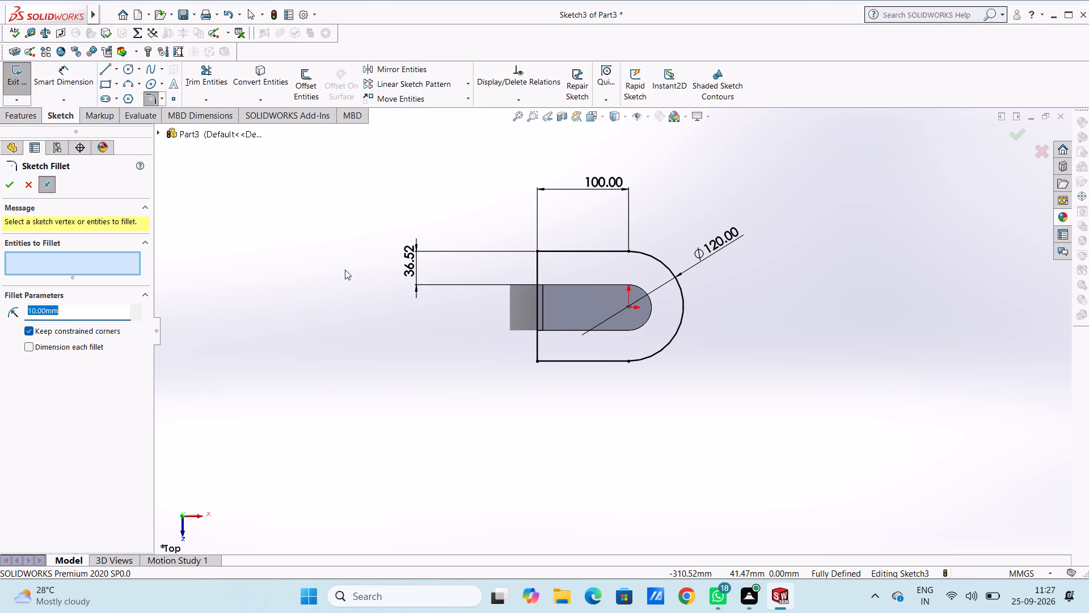
{"action": "type", "text": "40"}
{"action": "key", "text": "Return"}
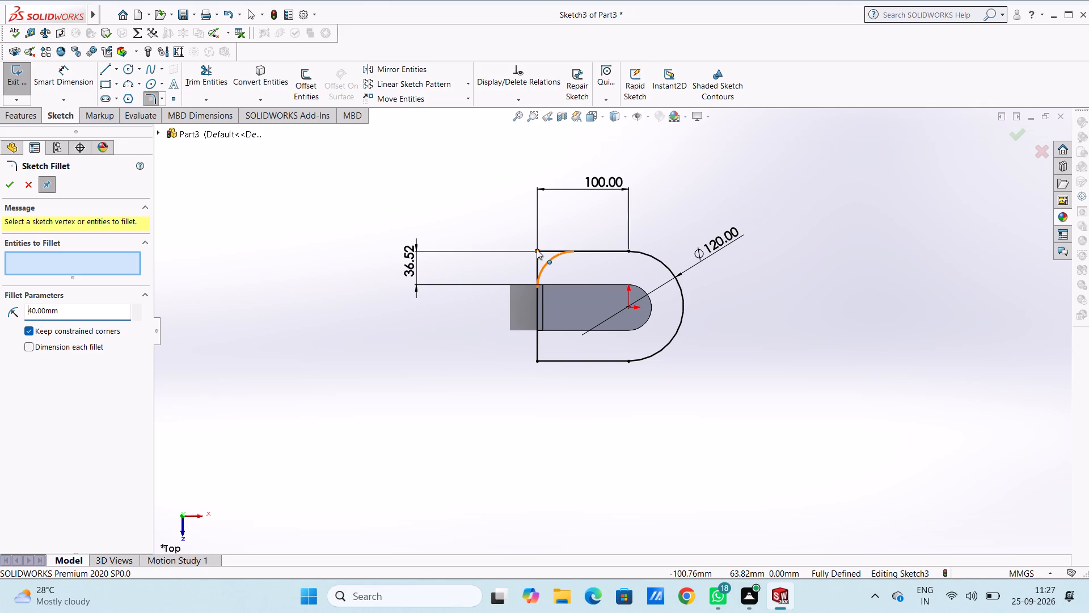
{"action": "double_click", "coordinate": [81, 310]}
{"action": "type", "text": "30"}
{"action": "key", "text": "Return"}
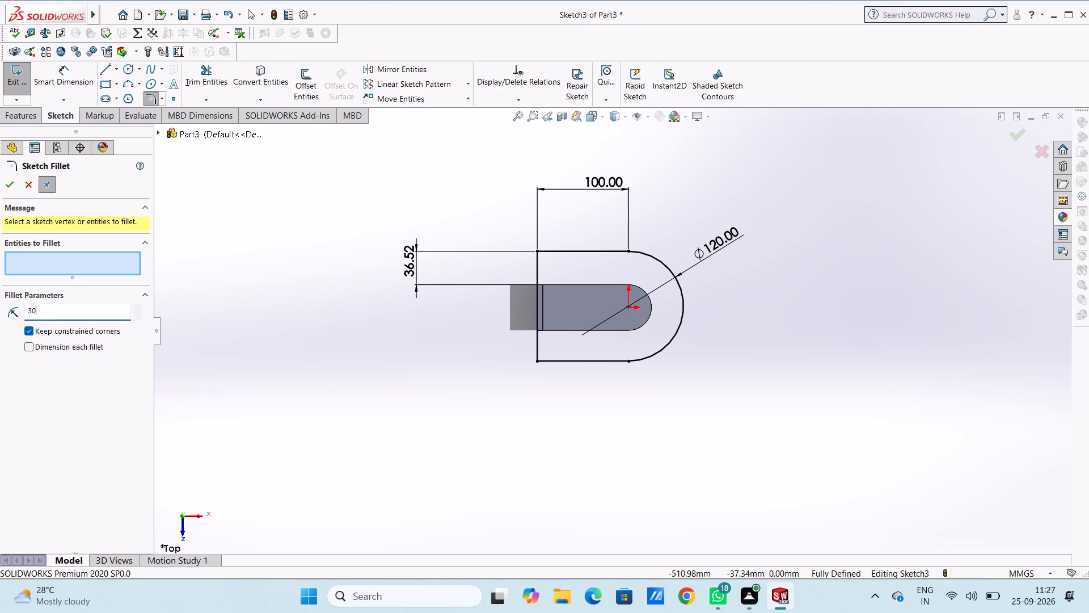
{"action": "left_click", "coordinate": [537, 251]}
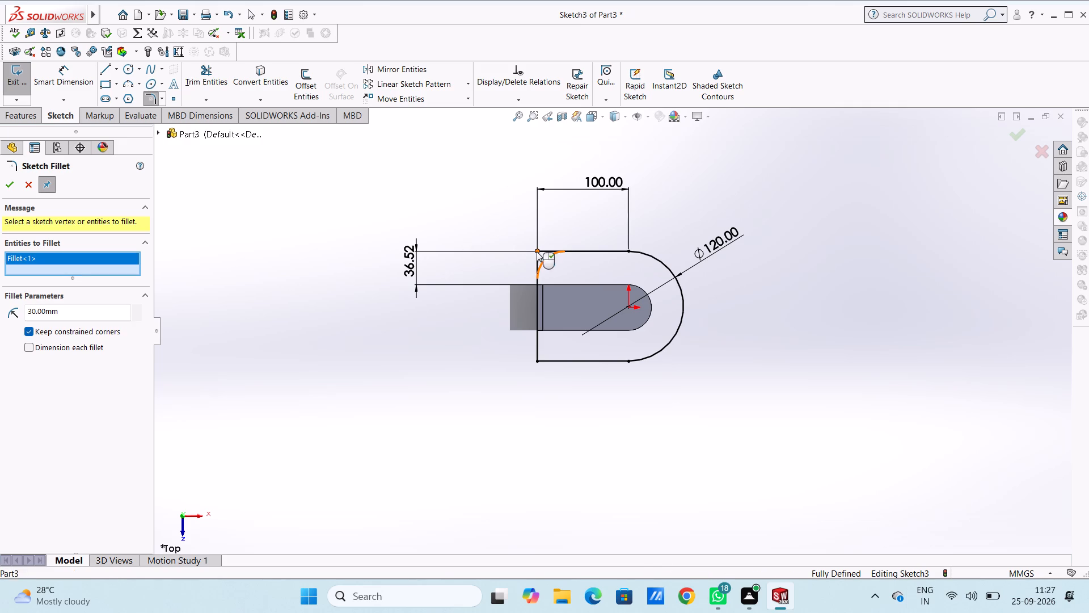
{"action": "left_click", "coordinate": [535, 359]}
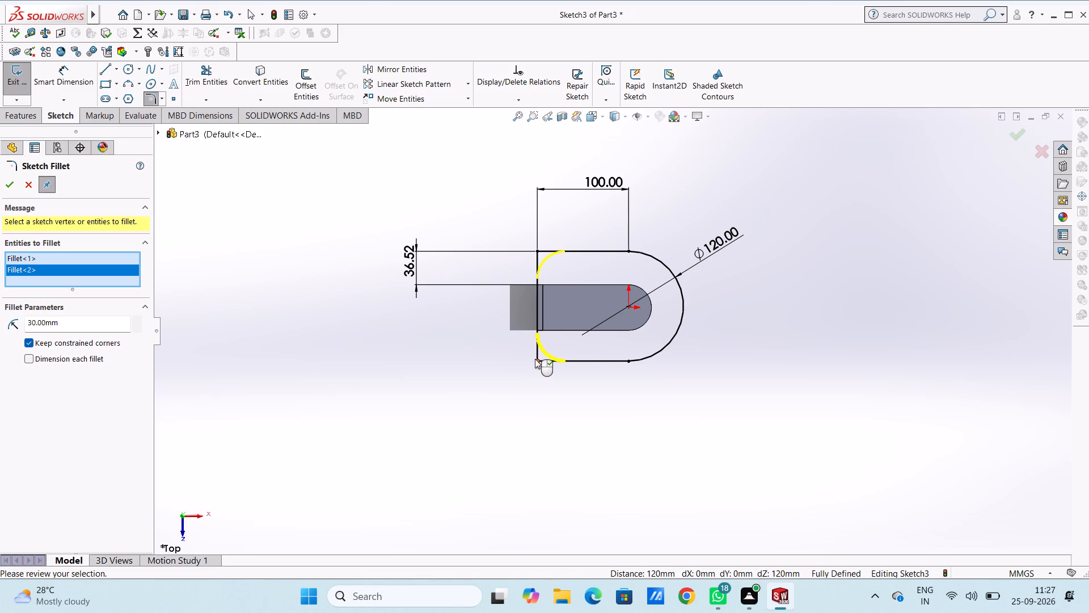
{"action": "left_click", "coordinate": [5, 190]}
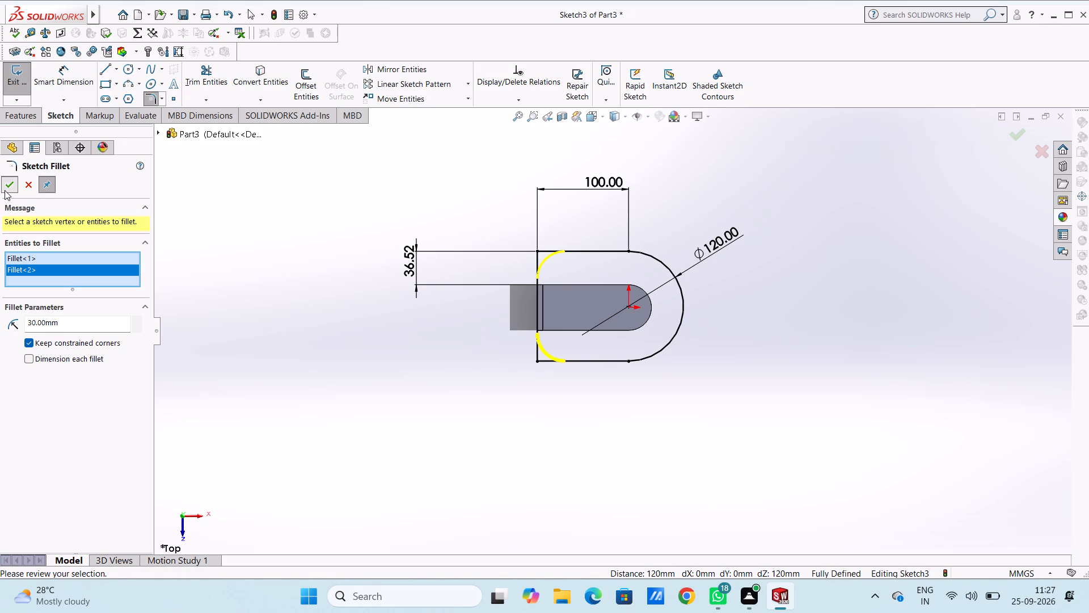
{"action": "left_click", "coordinate": [5, 190]}
Draw a horizontal line about 227 mm long from the vertical line through the arc's centre, extending beyond the rounded end.
{"action": "scroll", "coordinate": [302, 291], "scroll_direction": "up", "scroll_amount": 2}
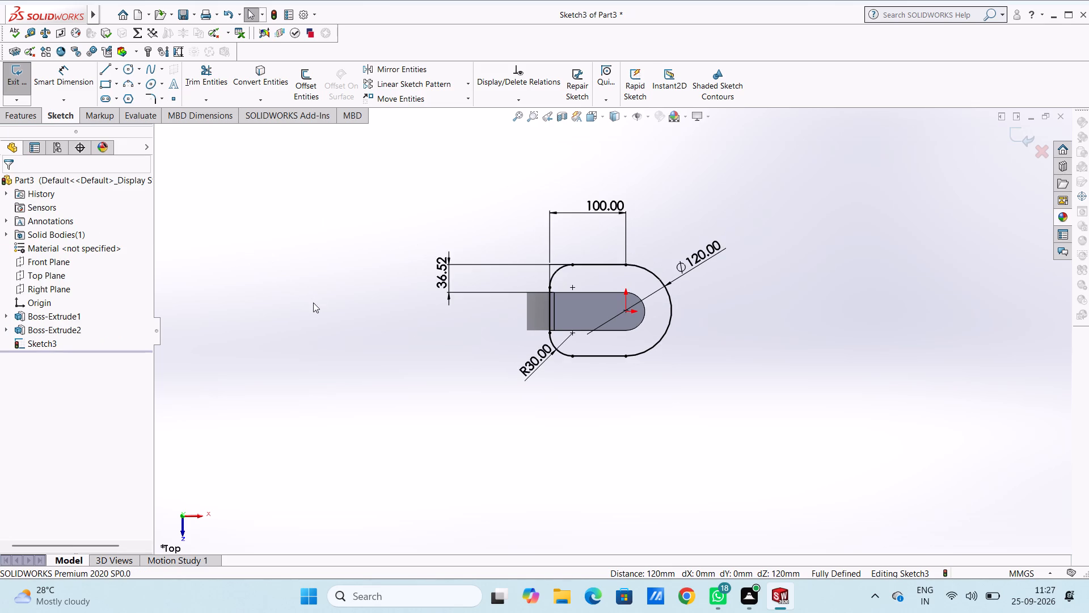
{"action": "scroll", "coordinate": [740, 296], "scroll_direction": "down", "scroll_amount": 3}
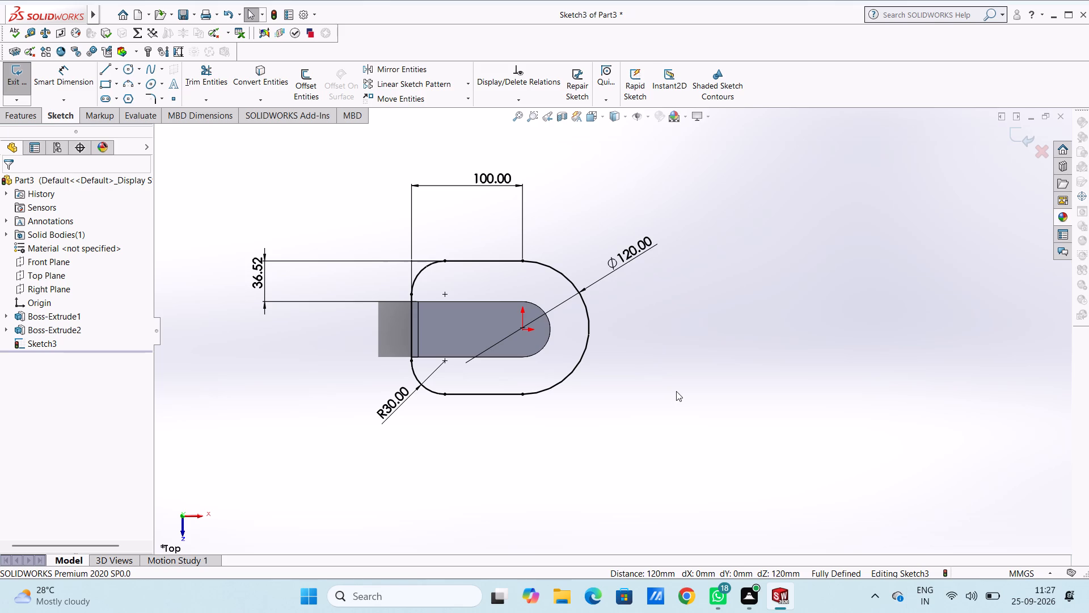
{"action": "left_click", "coordinate": [104, 69]}
{"action": "left_click", "coordinate": [408, 328]}
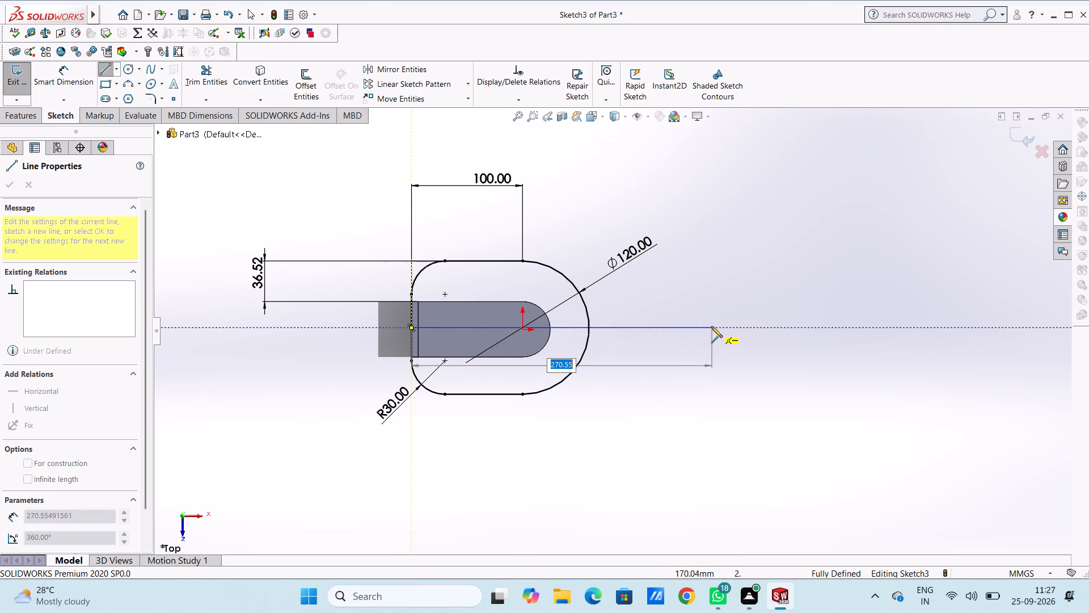
{"action": "left_click", "coordinate": [664, 329]}
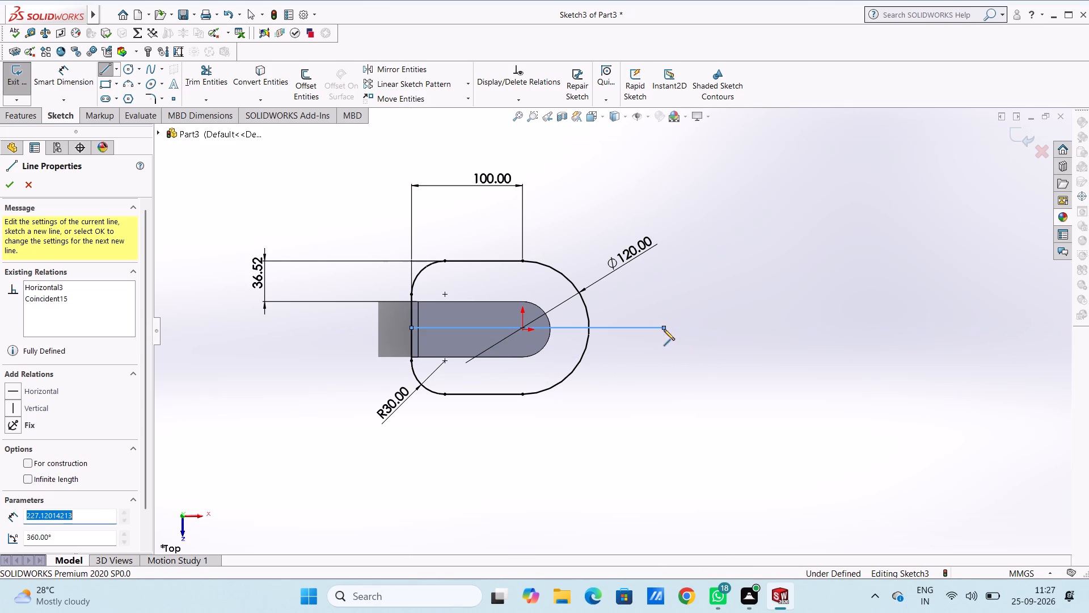
Offset the horizontal line through the arc's centre by 5 mm in both directions, staying in the sketch.
{"action": "key", "text": "Escape"}
{"action": "key", "text": "Escape"}
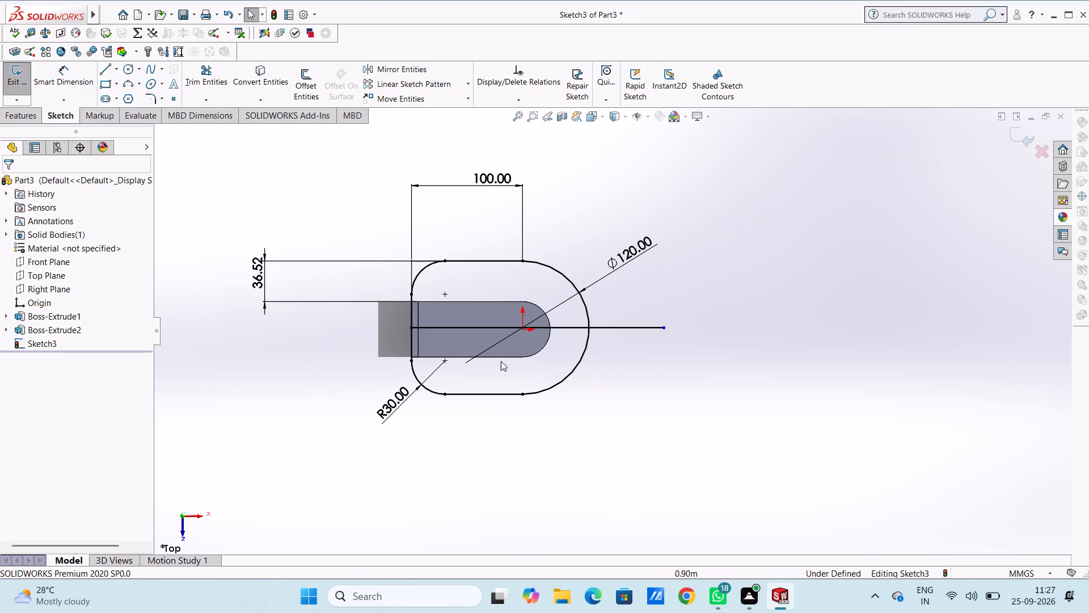
{"action": "scroll", "coordinate": [436, 335], "scroll_direction": "down", "scroll_amount": 2}
{"action": "left_click", "coordinate": [311, 79]}
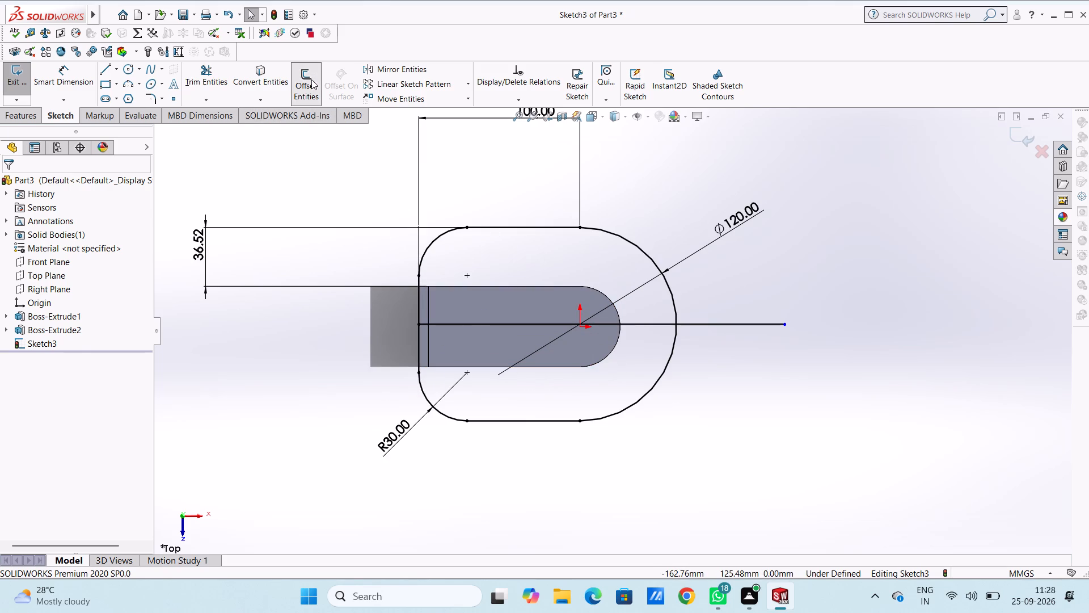
{"action": "left_click", "coordinate": [477, 324]}
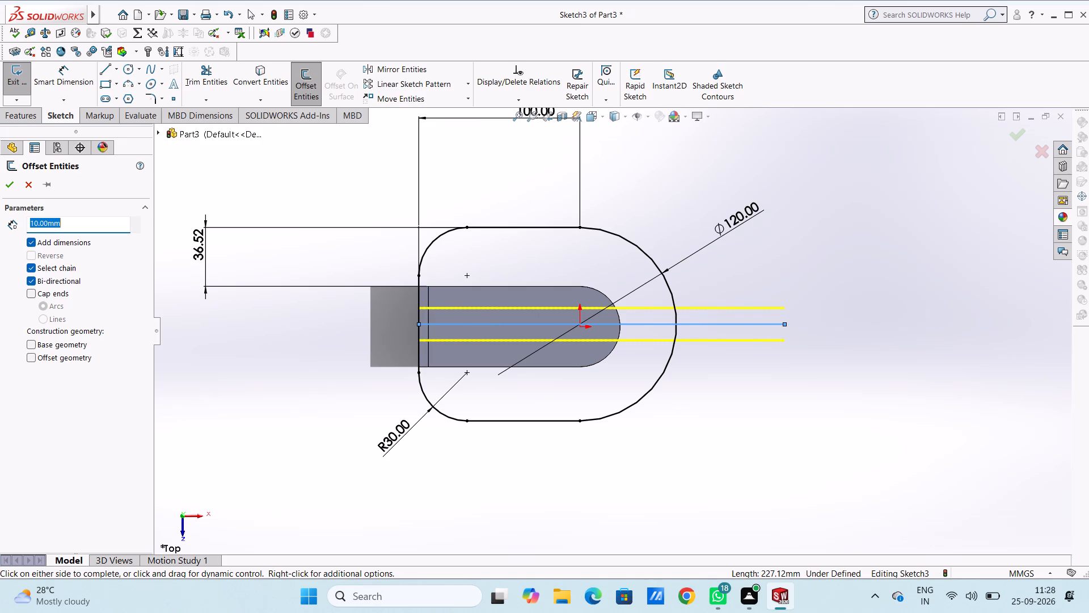
{"action": "key", "text": "5"}
{"action": "key", "text": "Return"}
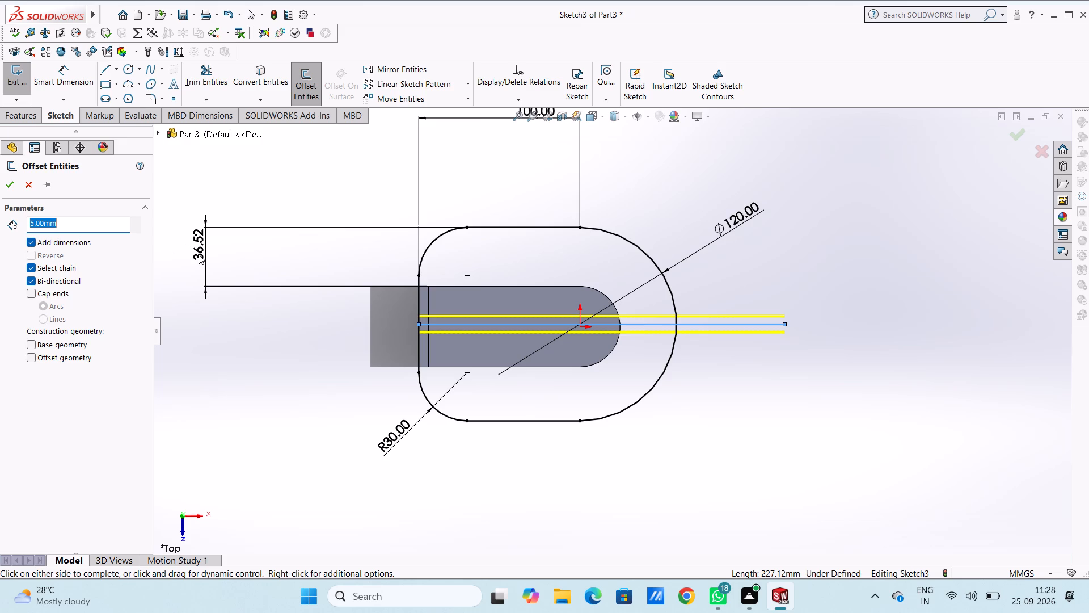
{"action": "double_click", "coordinate": [736, 215]}
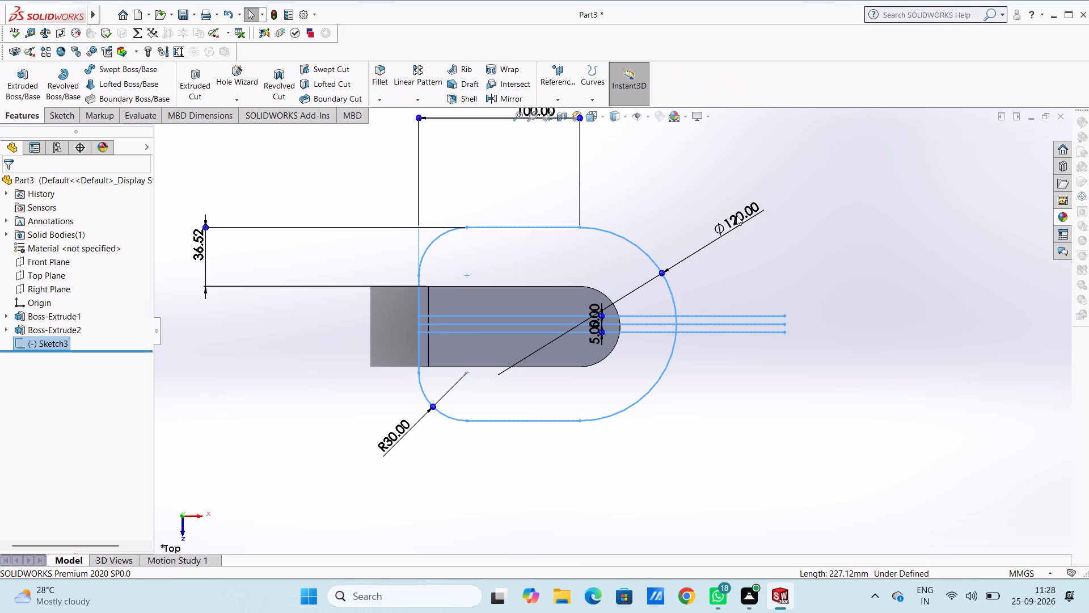
{"action": "left_click", "coordinate": [641, 178]}
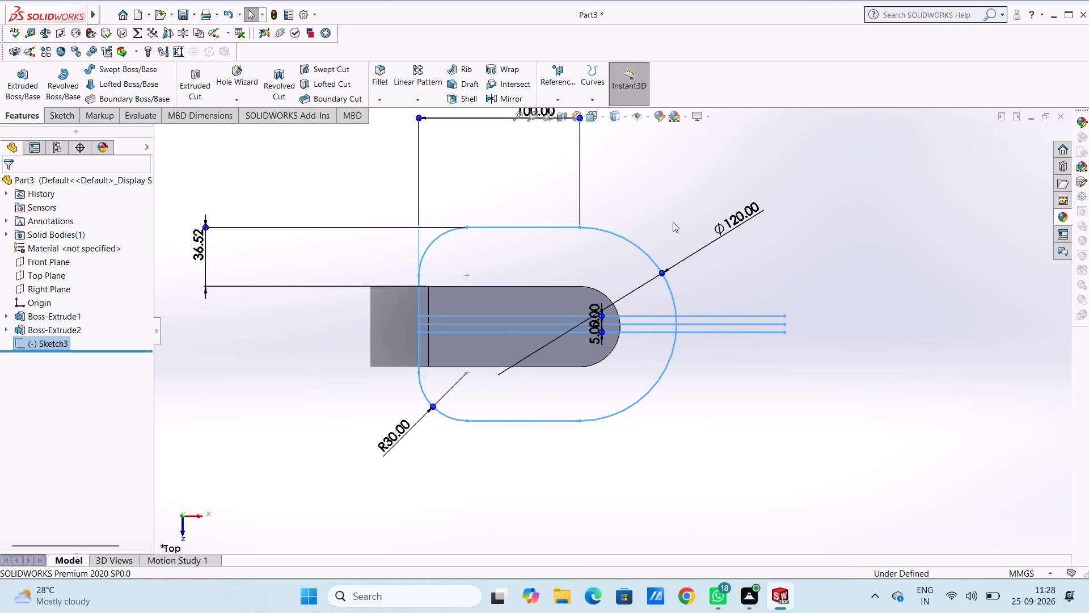
{"action": "key", "text": "ctrl+z"}
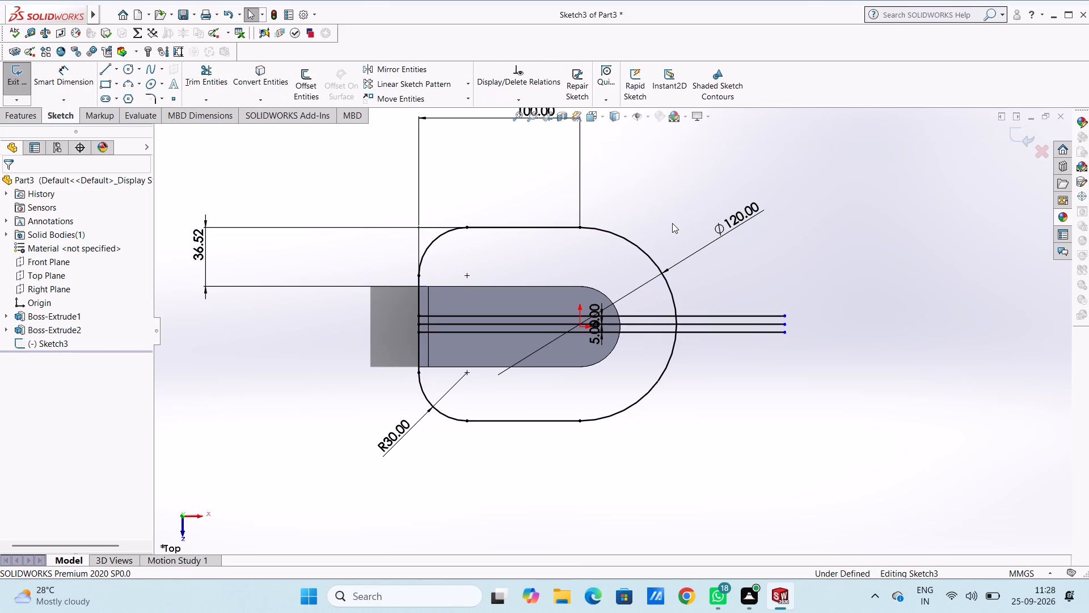
Set the diameter of the profile's large end arc to 150 mm.
{"action": "double_click", "coordinate": [743, 216]}
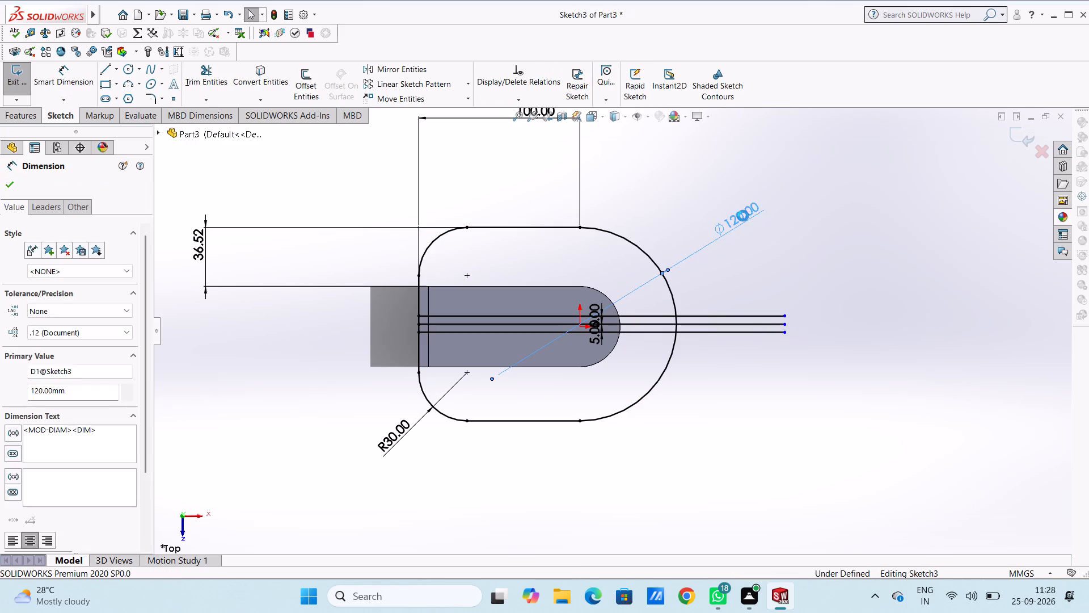
{"action": "type", "text": "150"}
{"action": "key", "text": "Return"}
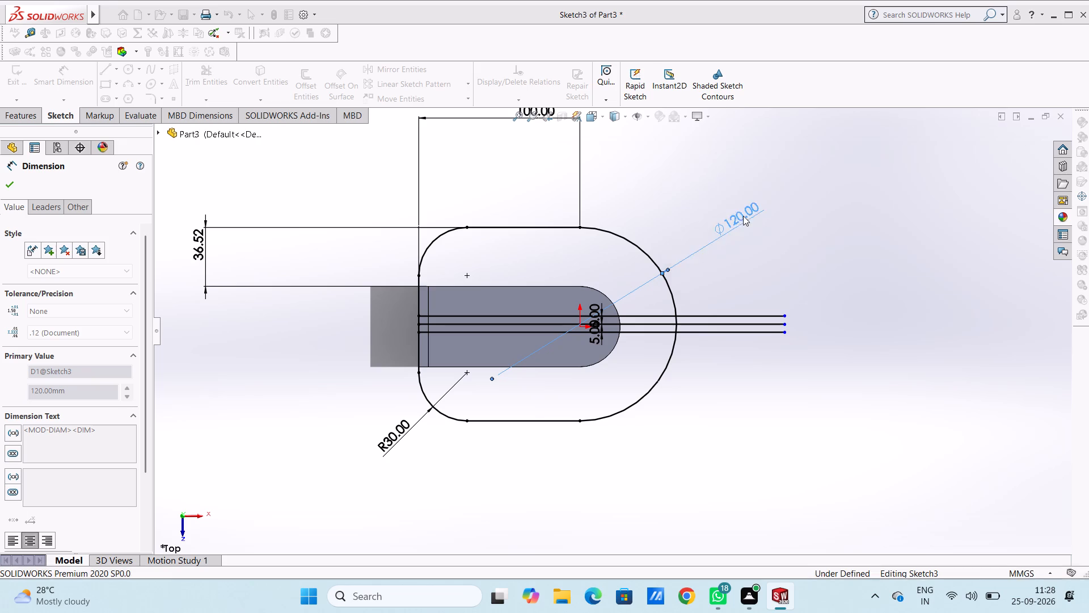
{"action": "left_click", "coordinate": [720, 203]}
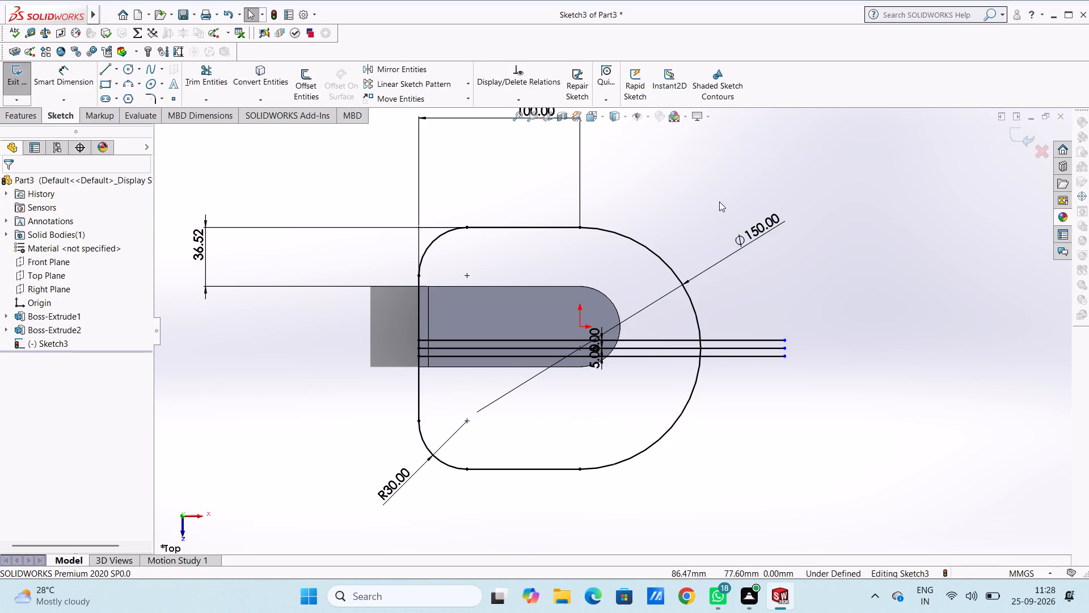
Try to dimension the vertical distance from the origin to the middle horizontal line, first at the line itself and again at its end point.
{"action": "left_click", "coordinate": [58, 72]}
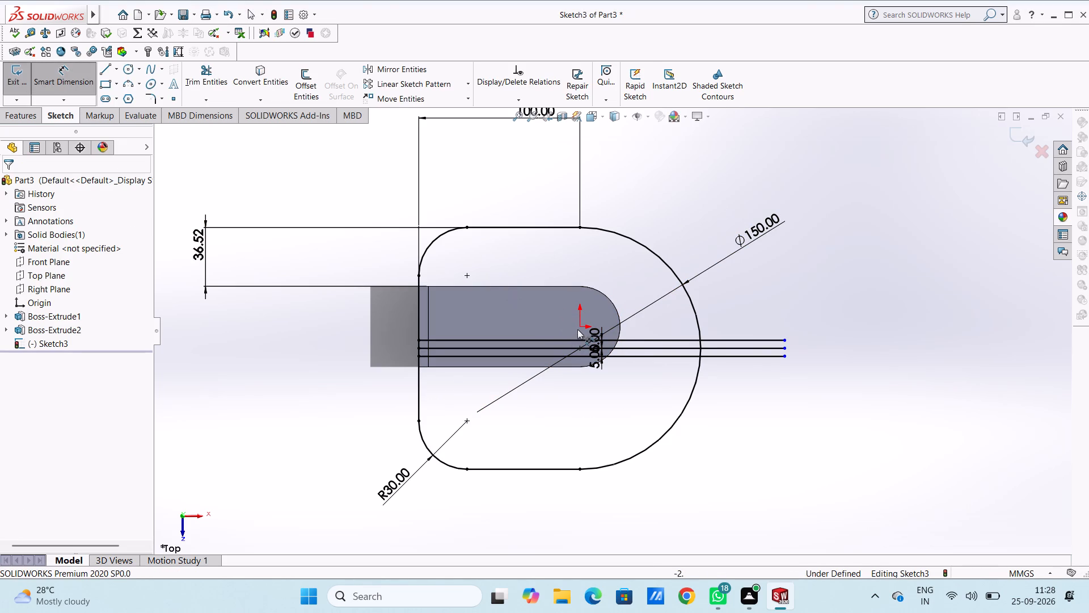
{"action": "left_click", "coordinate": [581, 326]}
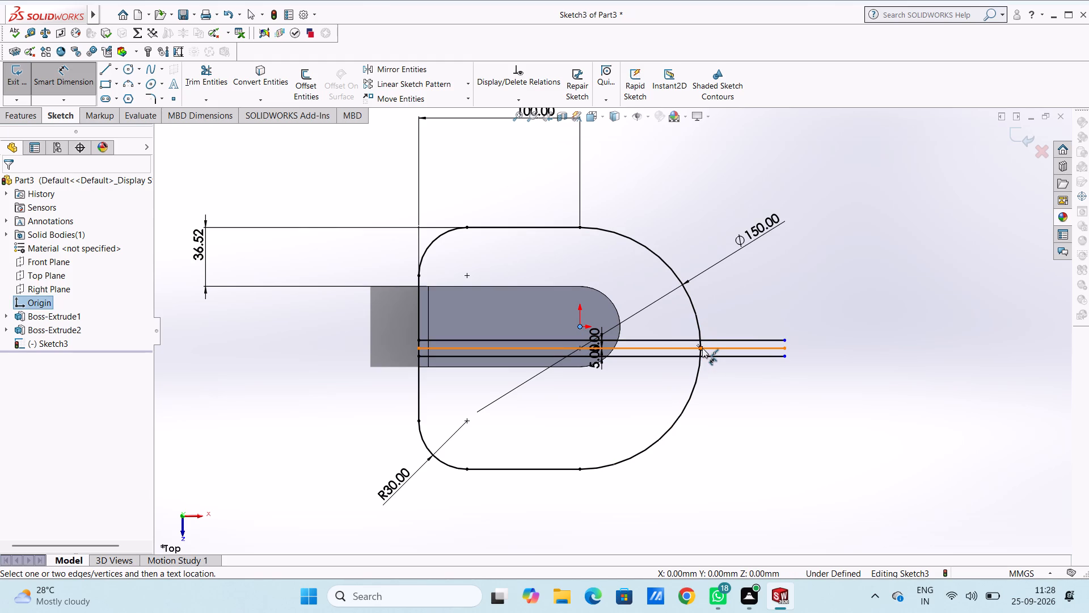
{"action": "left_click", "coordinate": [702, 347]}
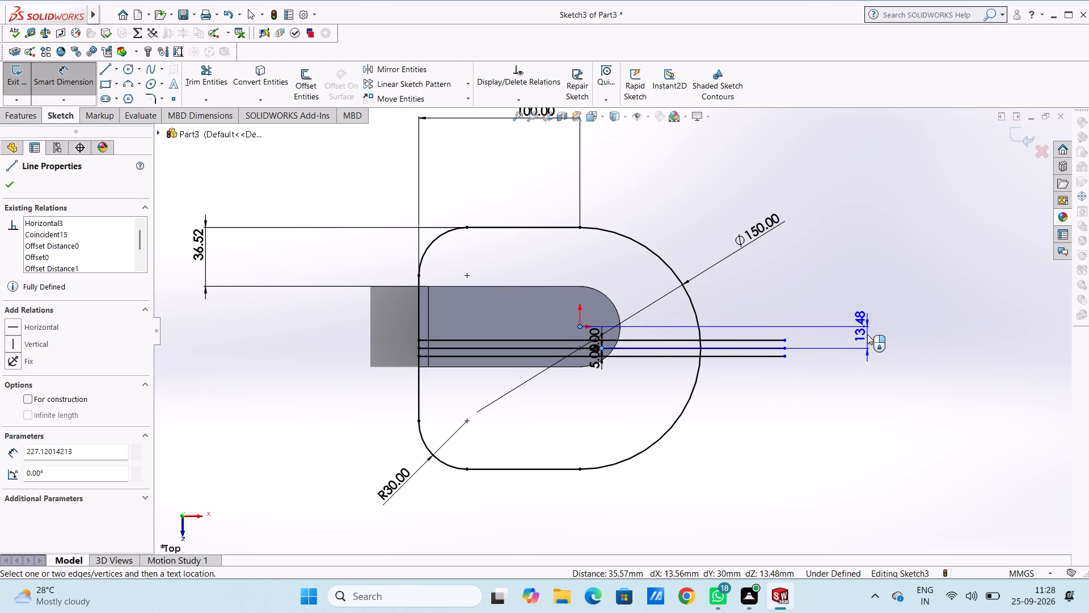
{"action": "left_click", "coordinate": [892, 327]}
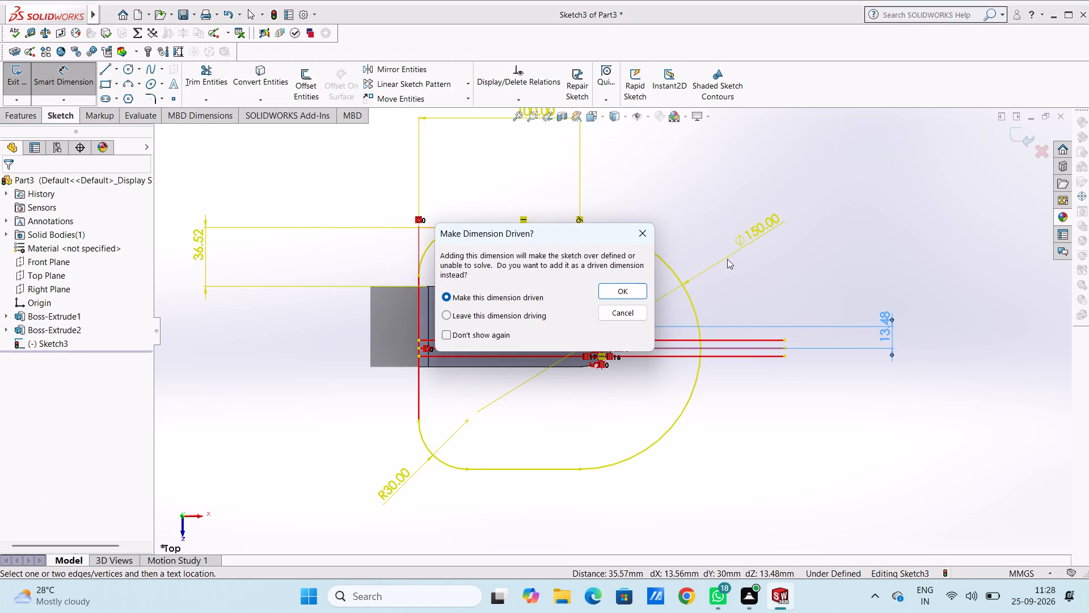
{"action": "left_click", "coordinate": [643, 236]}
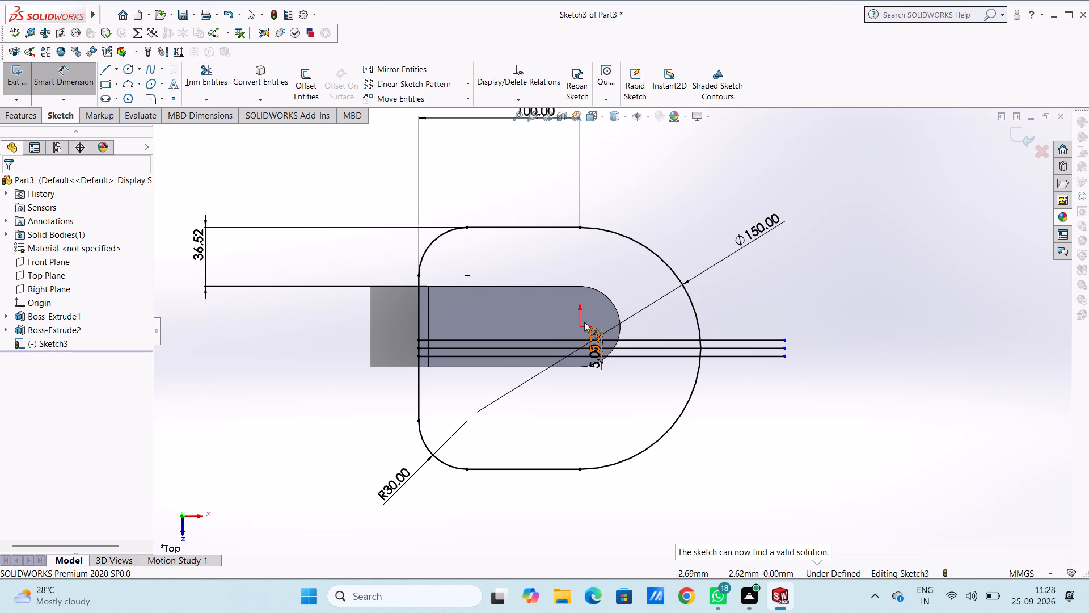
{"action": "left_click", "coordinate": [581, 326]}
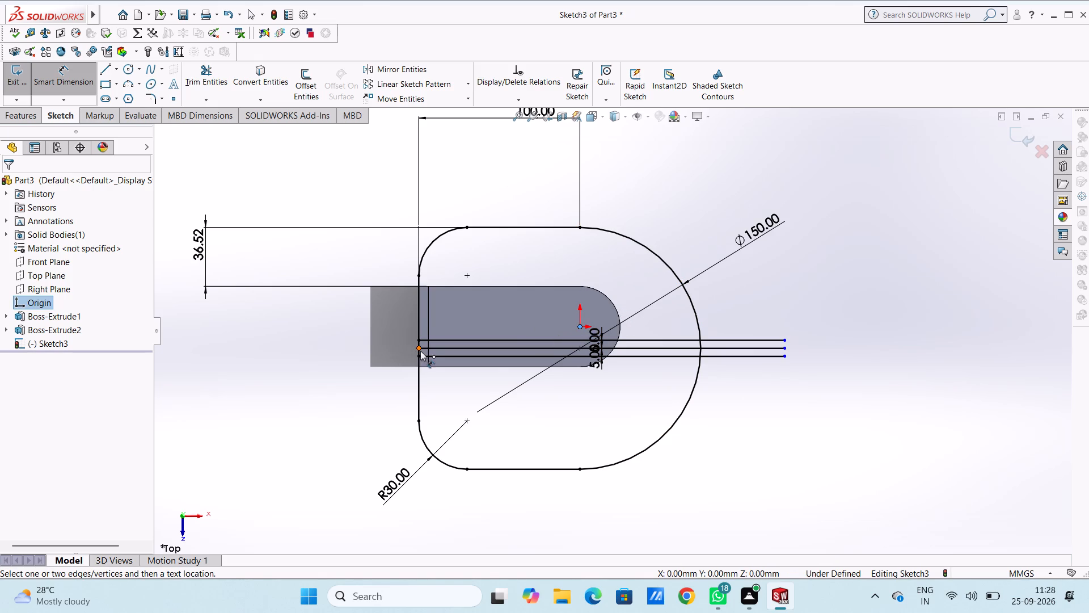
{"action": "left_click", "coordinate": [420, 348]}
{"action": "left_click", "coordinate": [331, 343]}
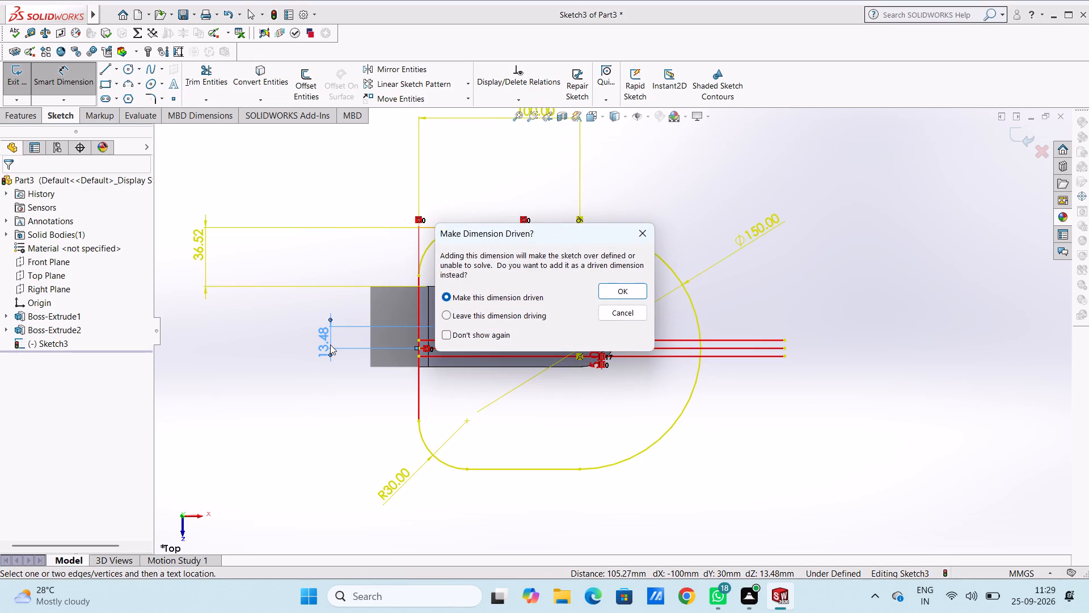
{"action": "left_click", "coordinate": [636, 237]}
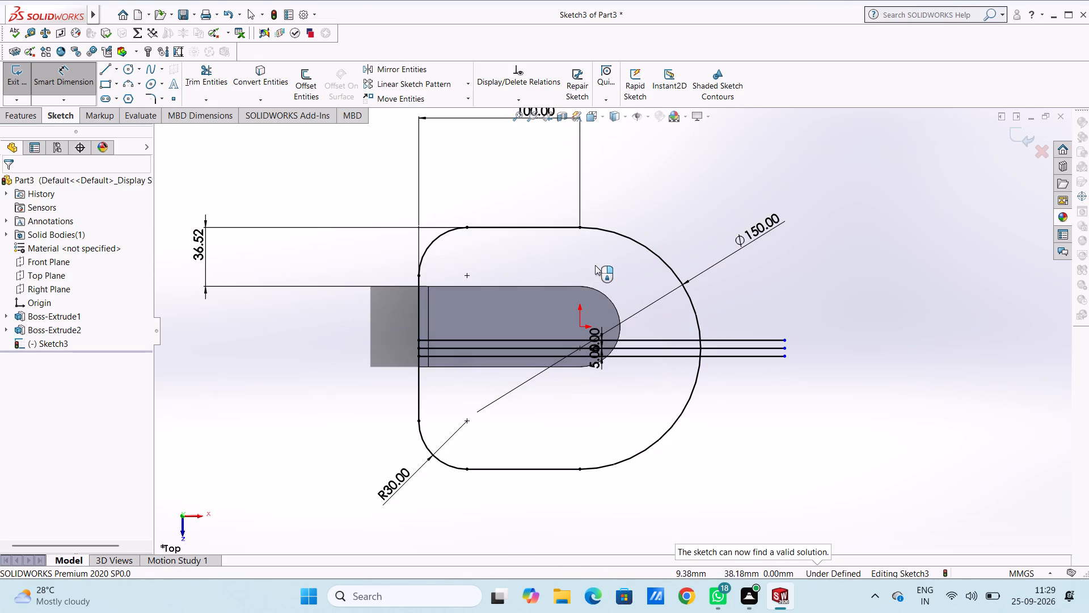
Delete the vertical gap dimension between the base plate's upper edge and the profile's upper horizontal line.
{"action": "scroll", "coordinate": [594, 266], "scroll_direction": "up", "scroll_amount": 4}
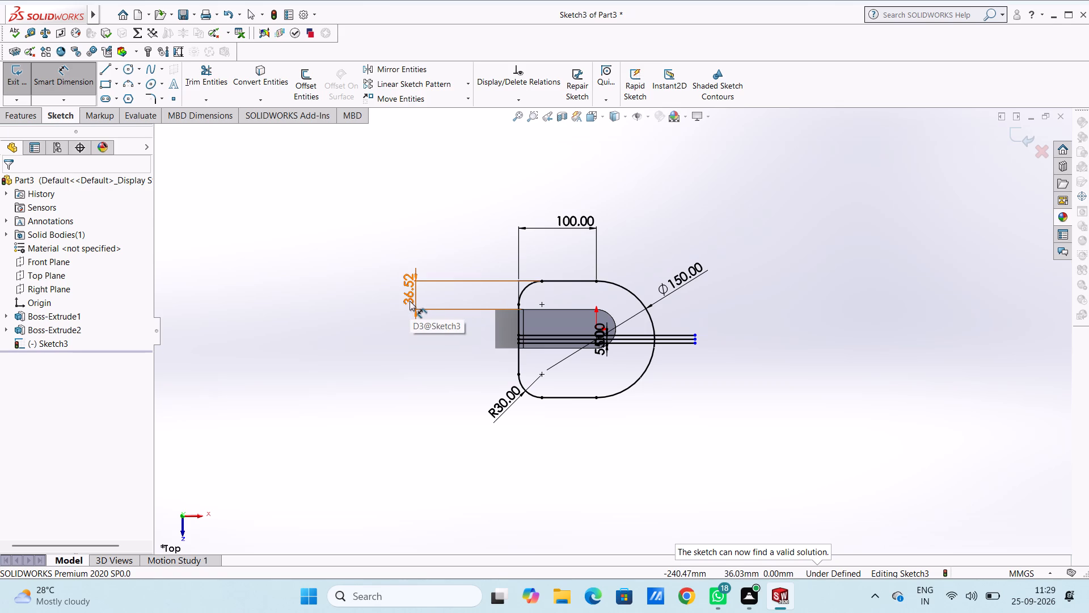
{"action": "left_click", "coordinate": [410, 301]}
{"action": "key", "text": "Delete"}
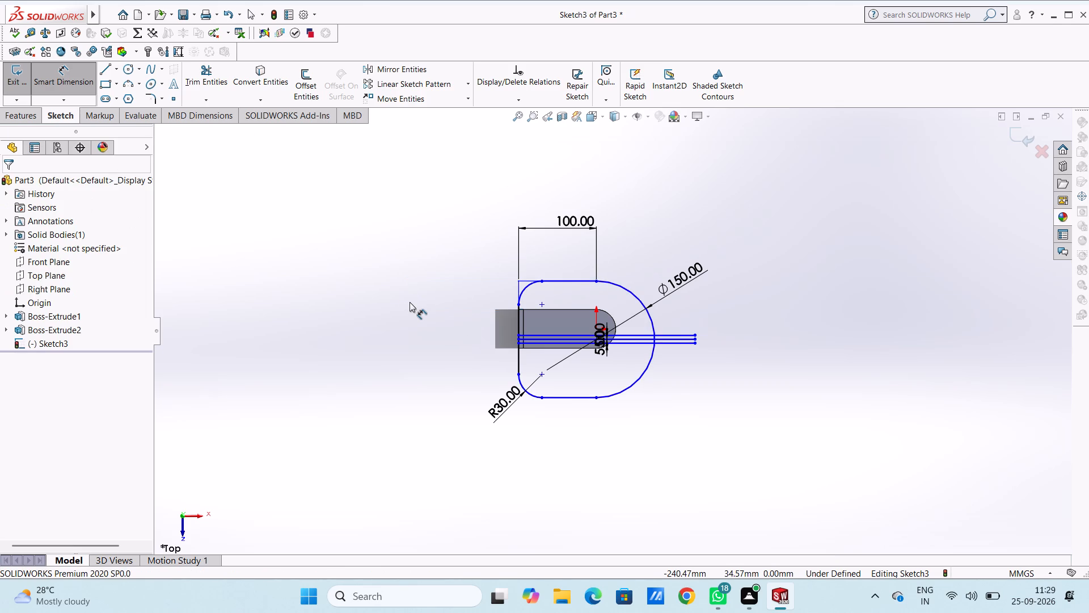
Dimension the vertical distance from the origin to the middle line's end point on the vertical line as 0 mm.
{"action": "scroll", "coordinate": [581, 316], "scroll_direction": "down", "scroll_amount": 5}
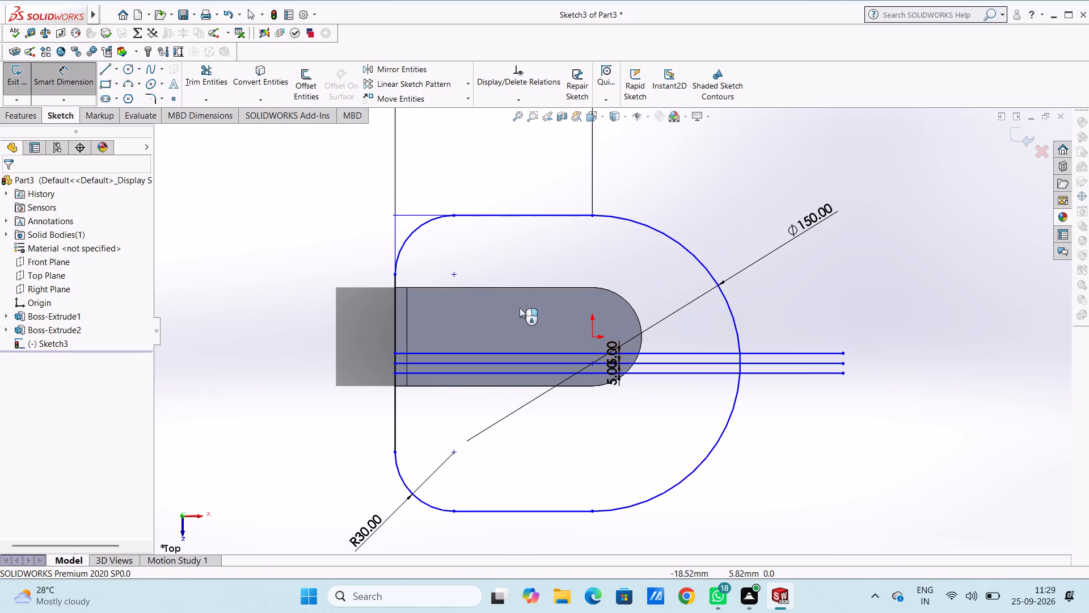
{"action": "left_click", "coordinate": [594, 335]}
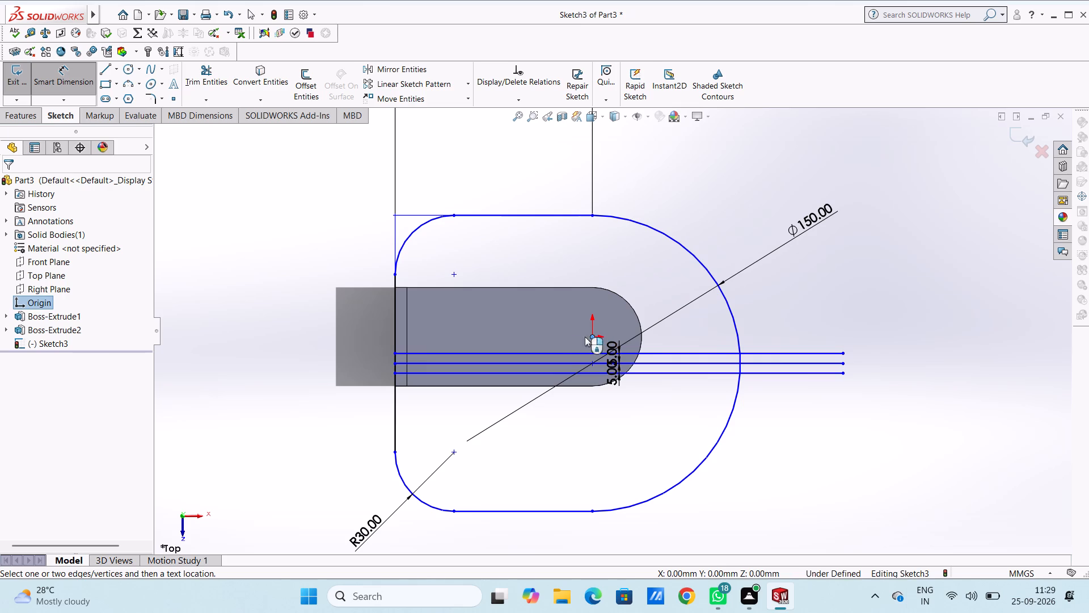
{"action": "left_click", "coordinate": [397, 364]}
{"action": "left_click", "coordinate": [248, 346]}
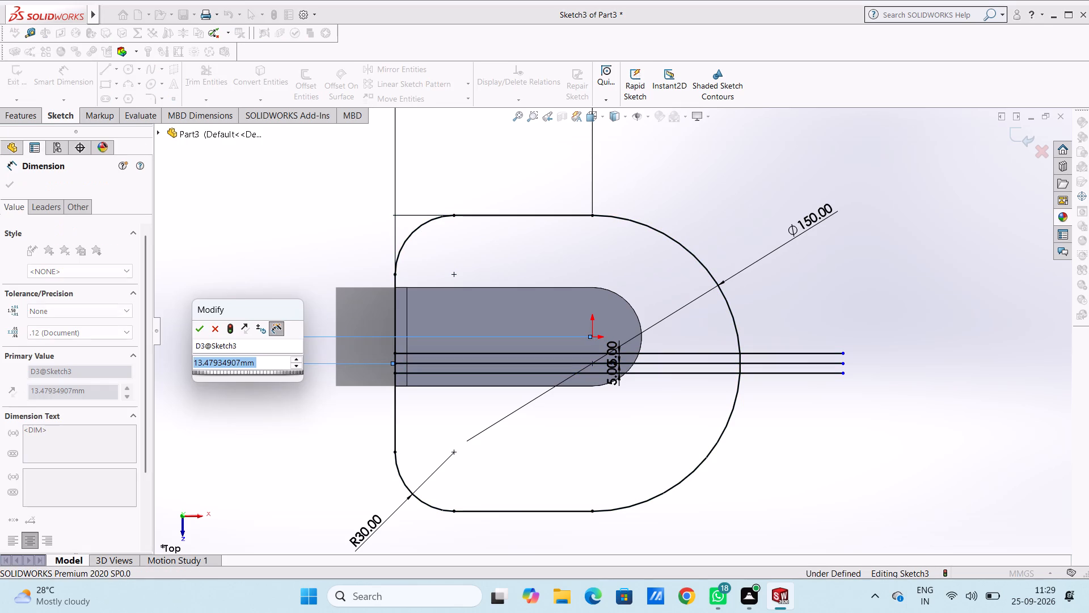
{"action": "key", "text": "0"}
{"action": "key", "text": "Return"}
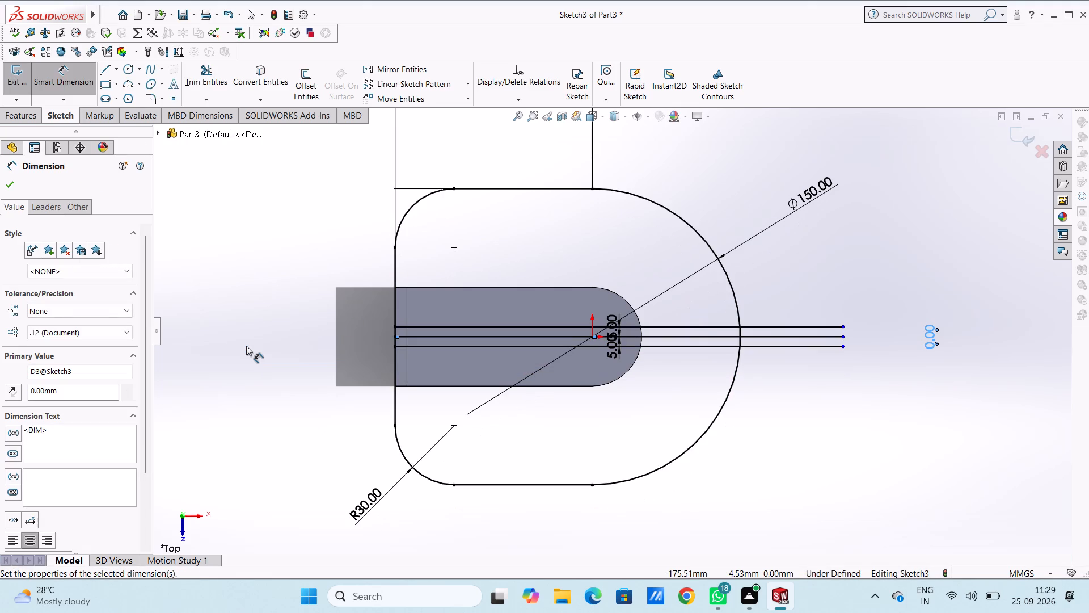
{"action": "left_click", "coordinate": [298, 247]}
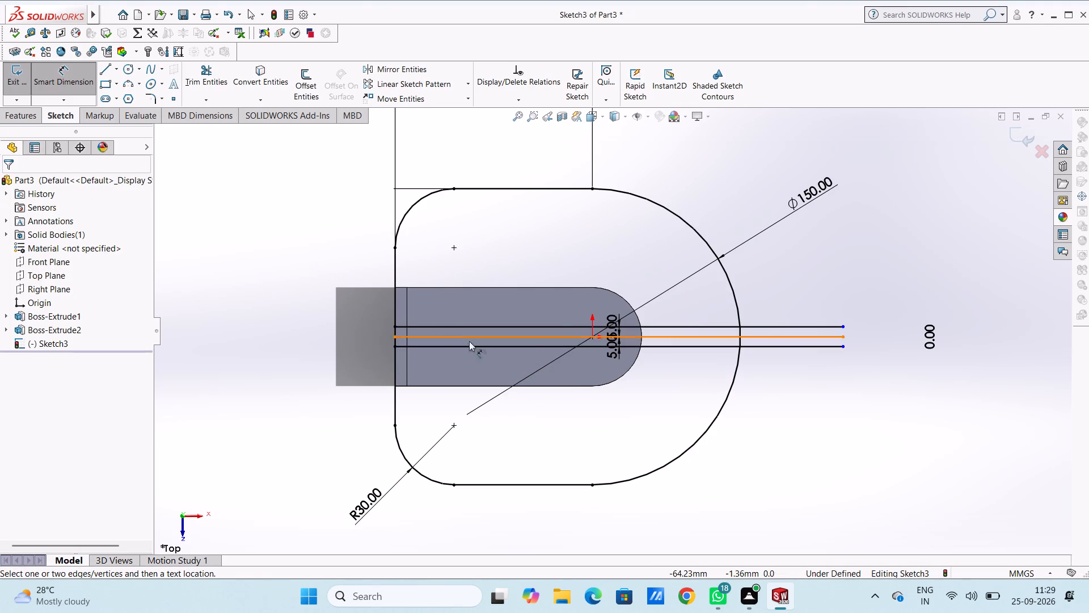
Set the radius of the profile's corner fillets to 40 mm.
{"action": "scroll", "coordinate": [567, 275], "scroll_direction": "down", "scroll_amount": 1}
{"action": "scroll", "coordinate": [567, 275], "scroll_direction": "up", "scroll_amount": 5}
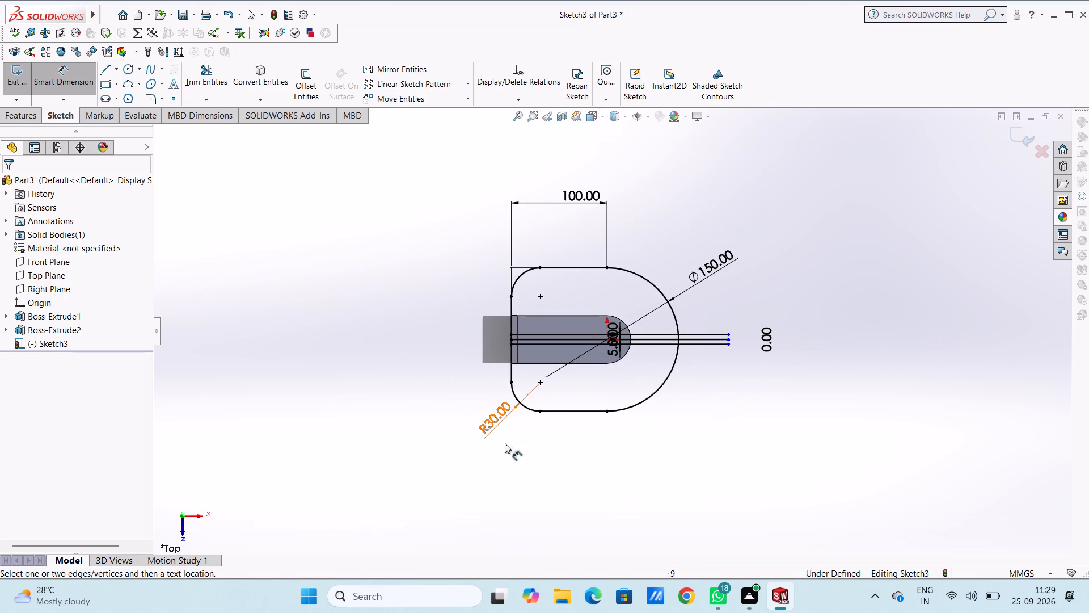
{"action": "double_click", "coordinate": [492, 421]}
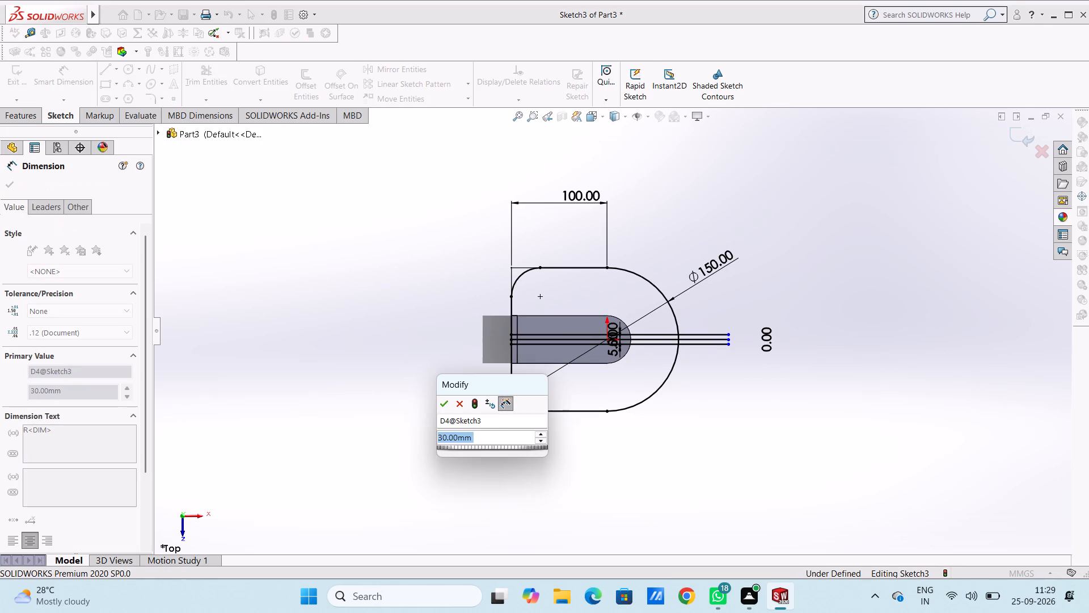
{"action": "type", "text": "40"}
{"action": "key", "text": "Return"}
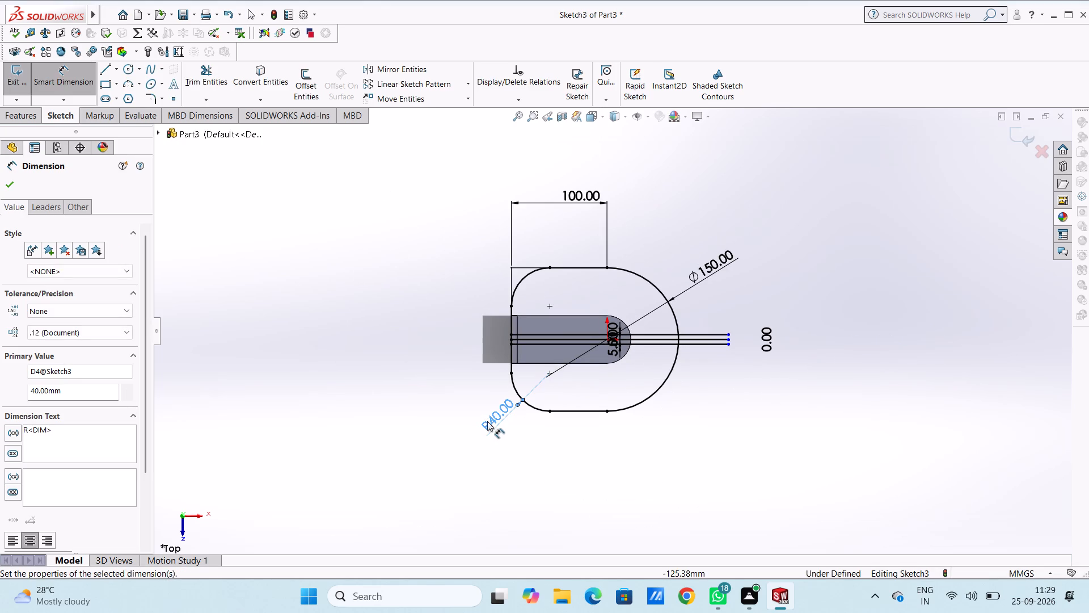
{"action": "left_click", "coordinate": [440, 294]}
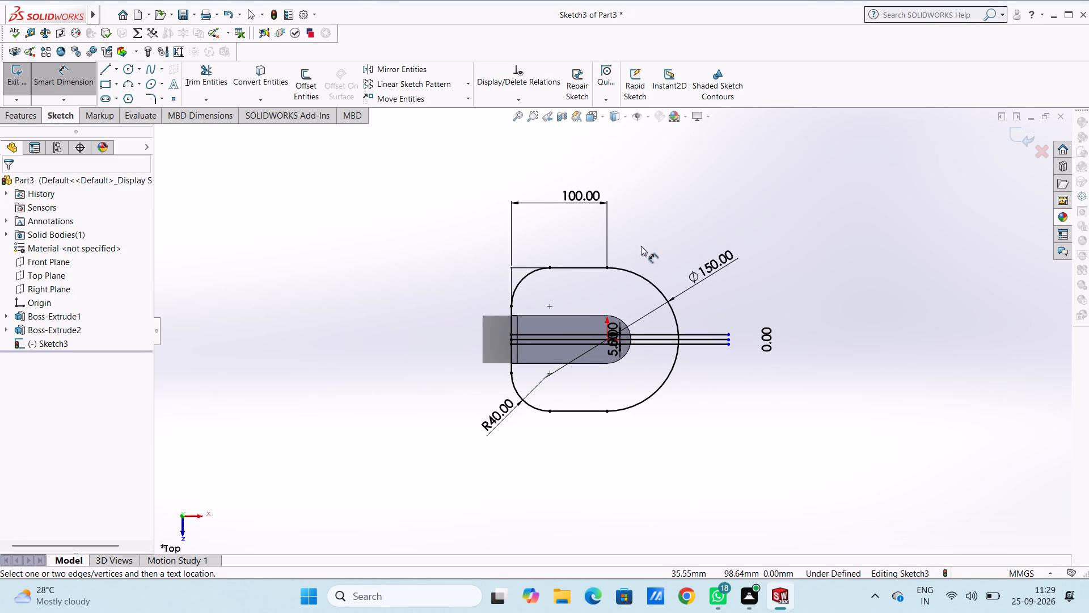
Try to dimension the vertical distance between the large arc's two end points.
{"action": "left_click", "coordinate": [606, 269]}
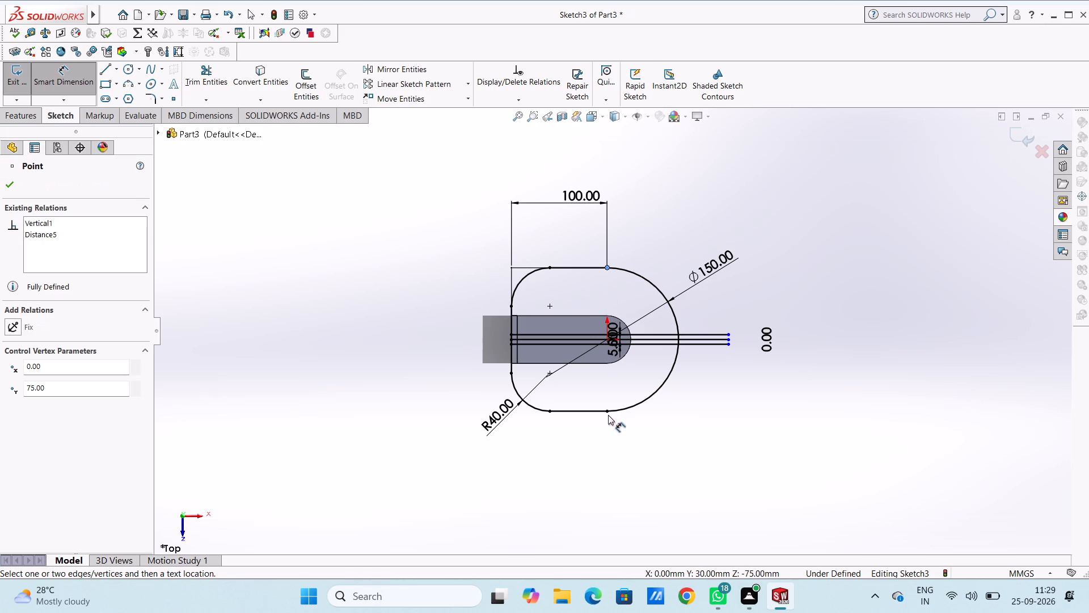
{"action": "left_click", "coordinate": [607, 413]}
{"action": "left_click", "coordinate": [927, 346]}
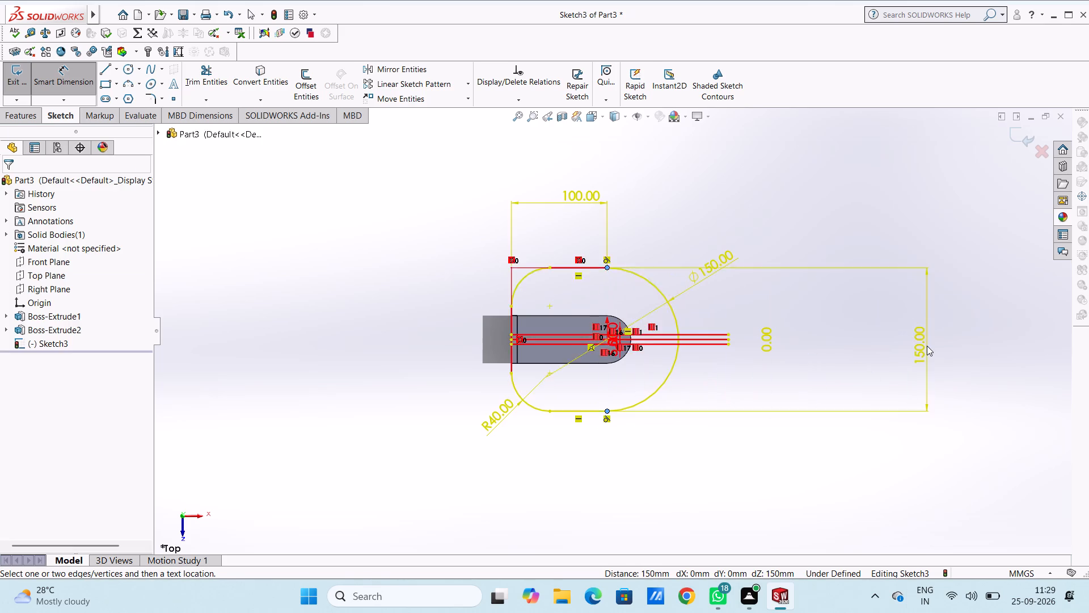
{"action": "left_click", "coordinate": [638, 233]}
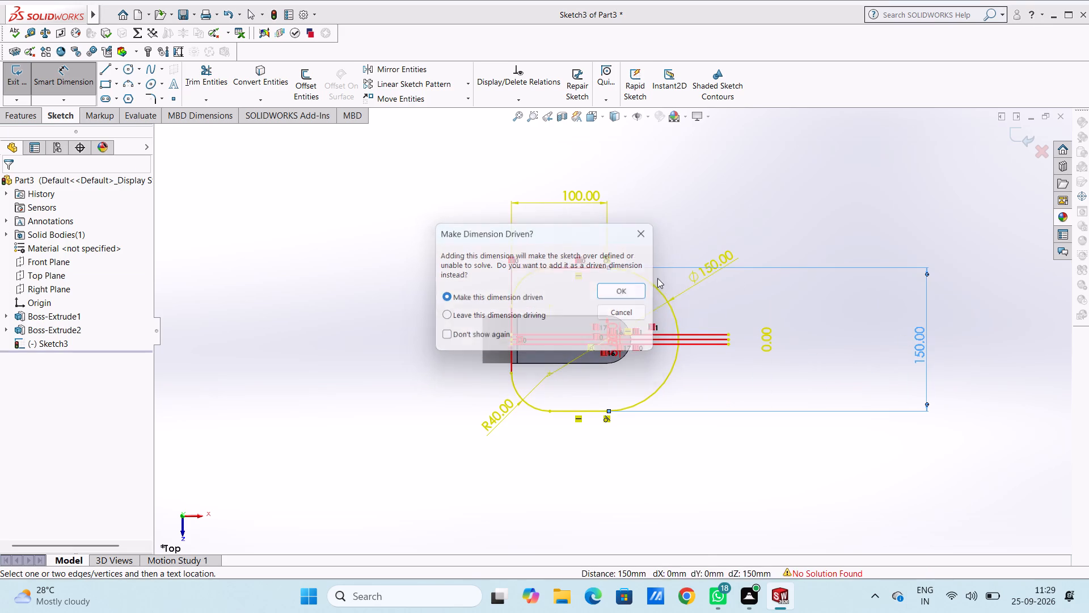
Delete the 0 mm vertical dimension between the origin and the middle horizontal line.
{"action": "scroll", "coordinate": [719, 360], "scroll_direction": "down", "scroll_amount": 4}
{"action": "scroll", "coordinate": [717, 359], "scroll_direction": "up", "scroll_amount": 3}
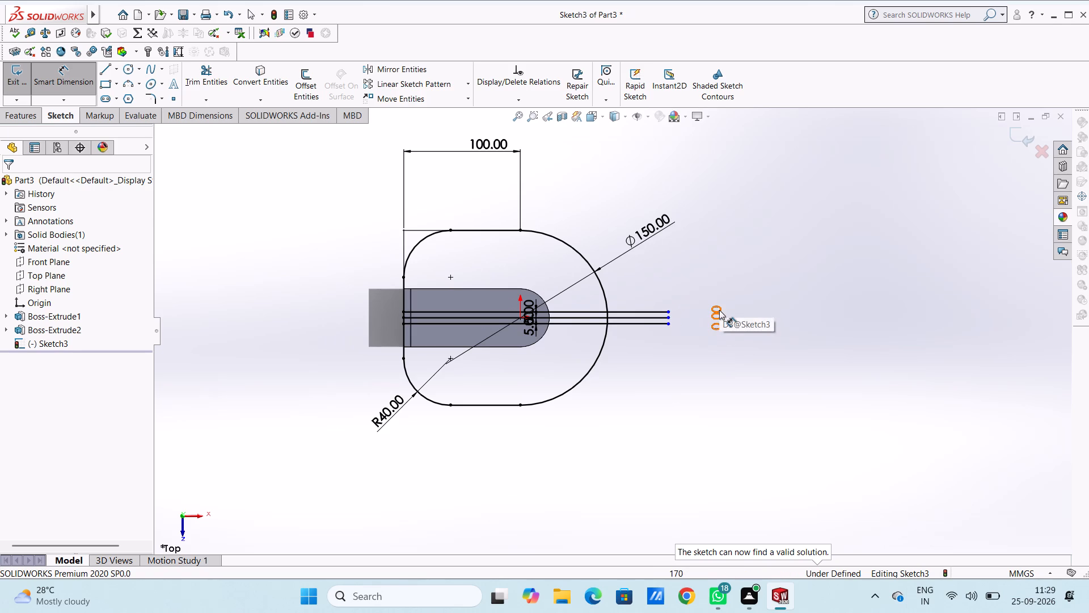
{"action": "left_click", "coordinate": [719, 310]}
{"action": "key", "text": "Delete"}
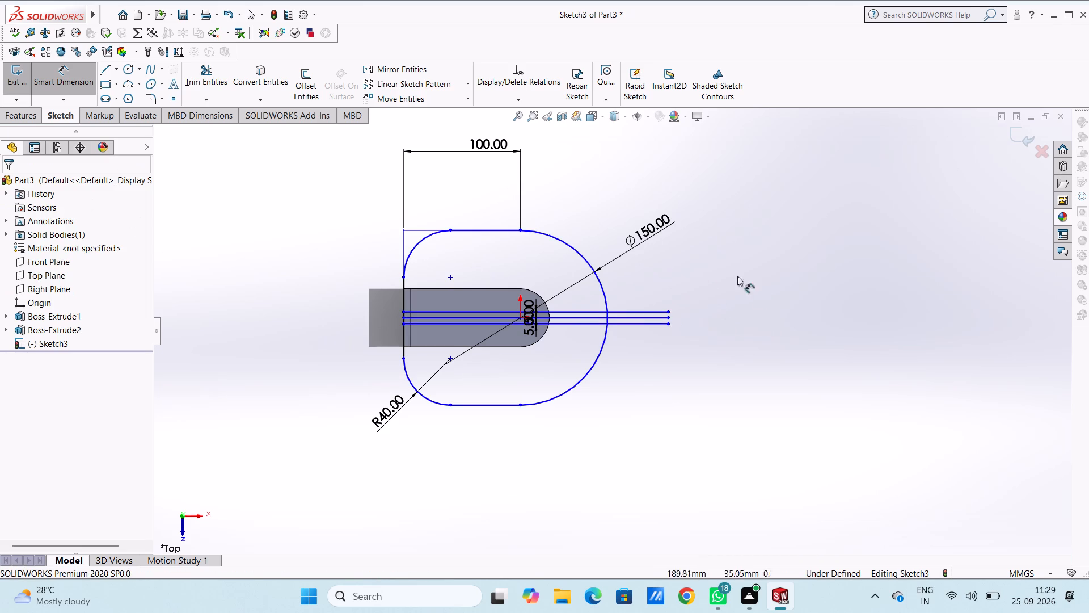
{"action": "scroll", "coordinate": [521, 322], "scroll_direction": "down", "scroll_amount": 5}
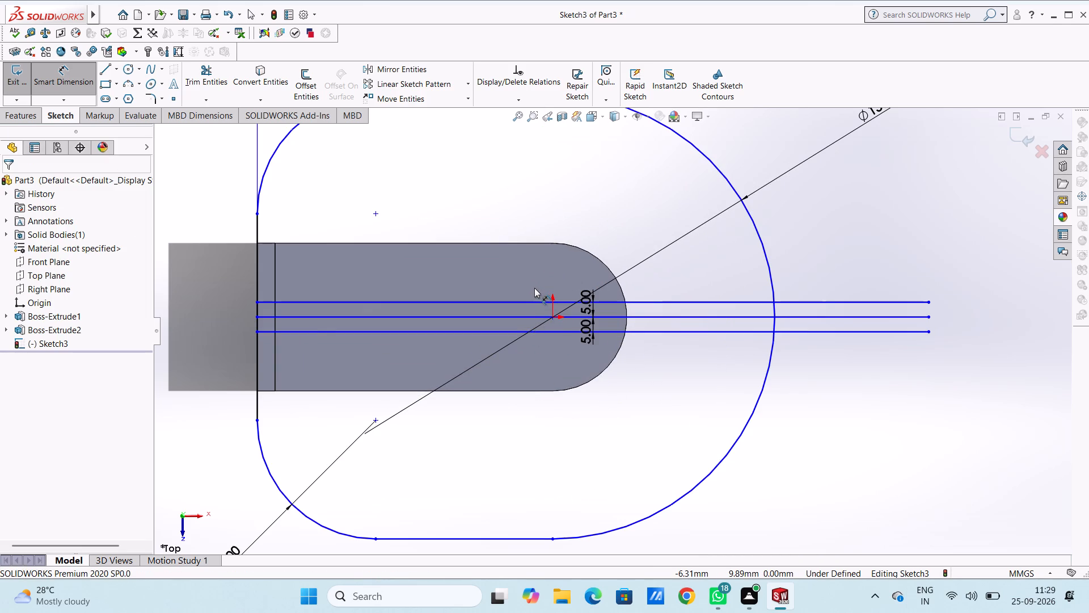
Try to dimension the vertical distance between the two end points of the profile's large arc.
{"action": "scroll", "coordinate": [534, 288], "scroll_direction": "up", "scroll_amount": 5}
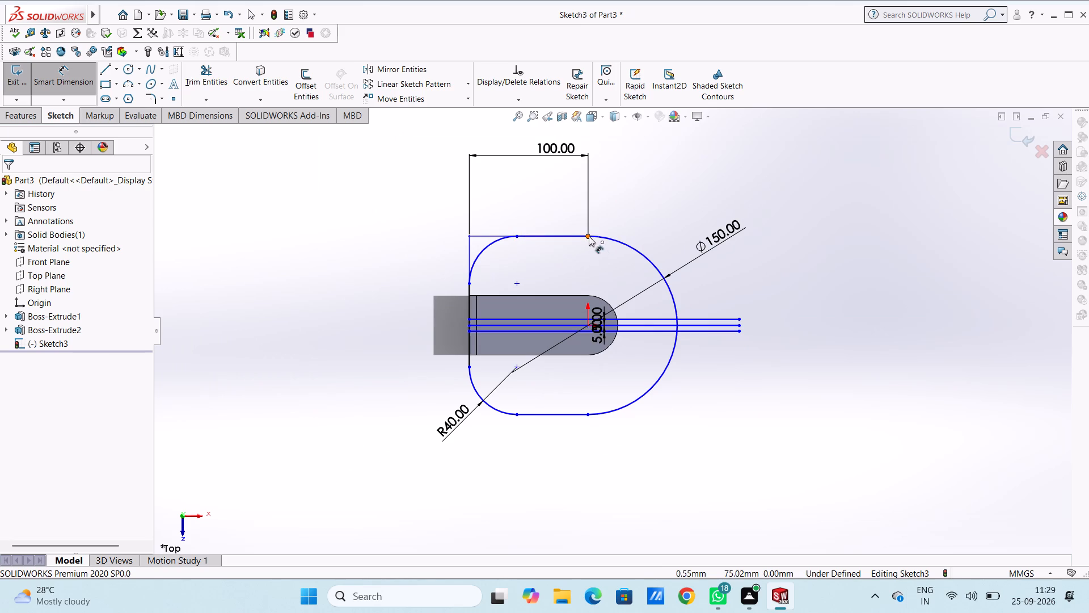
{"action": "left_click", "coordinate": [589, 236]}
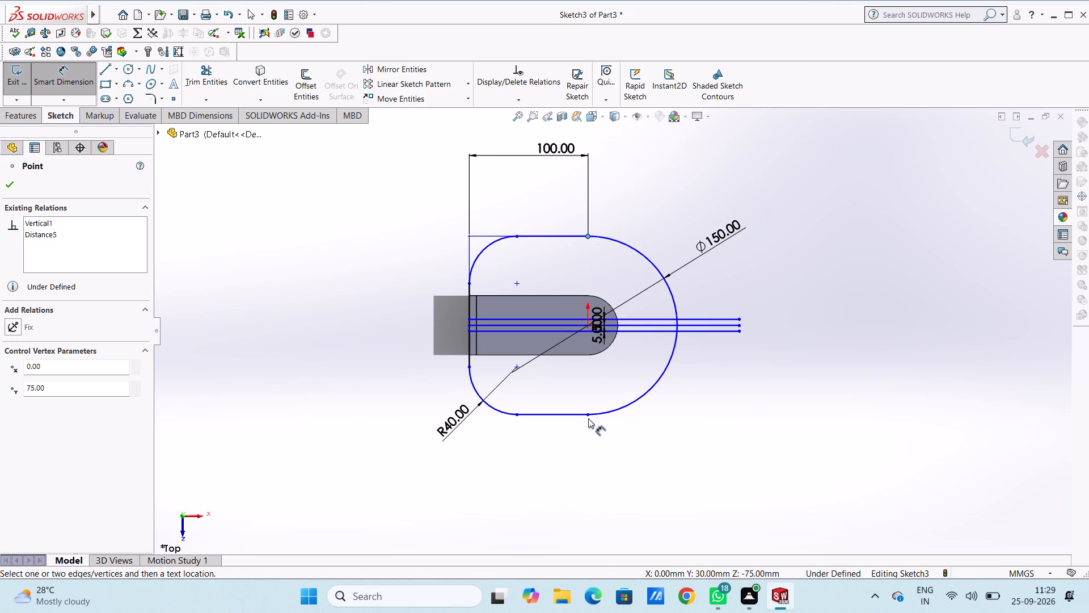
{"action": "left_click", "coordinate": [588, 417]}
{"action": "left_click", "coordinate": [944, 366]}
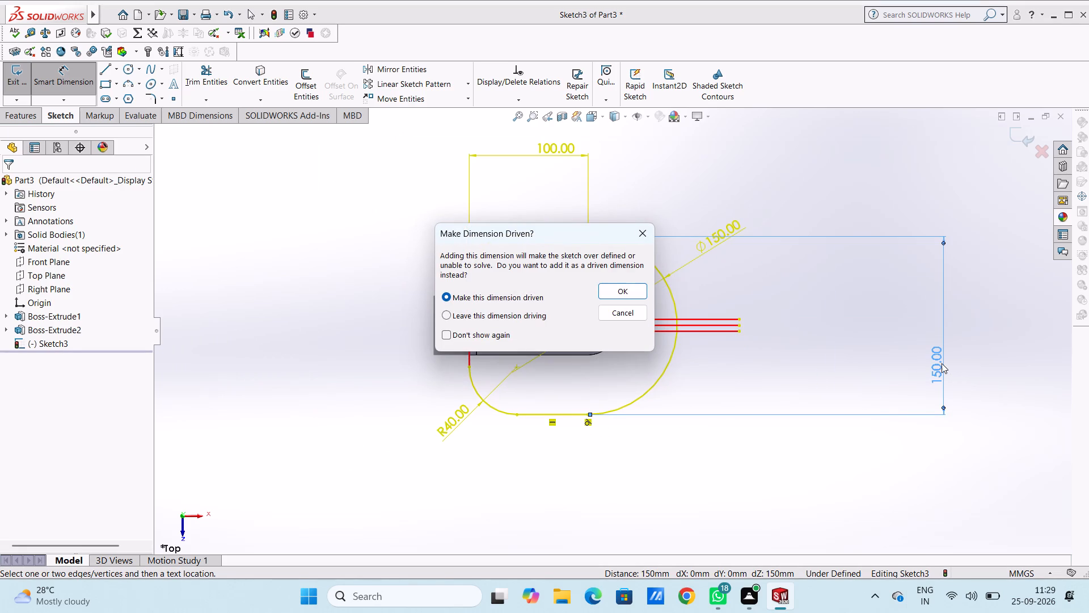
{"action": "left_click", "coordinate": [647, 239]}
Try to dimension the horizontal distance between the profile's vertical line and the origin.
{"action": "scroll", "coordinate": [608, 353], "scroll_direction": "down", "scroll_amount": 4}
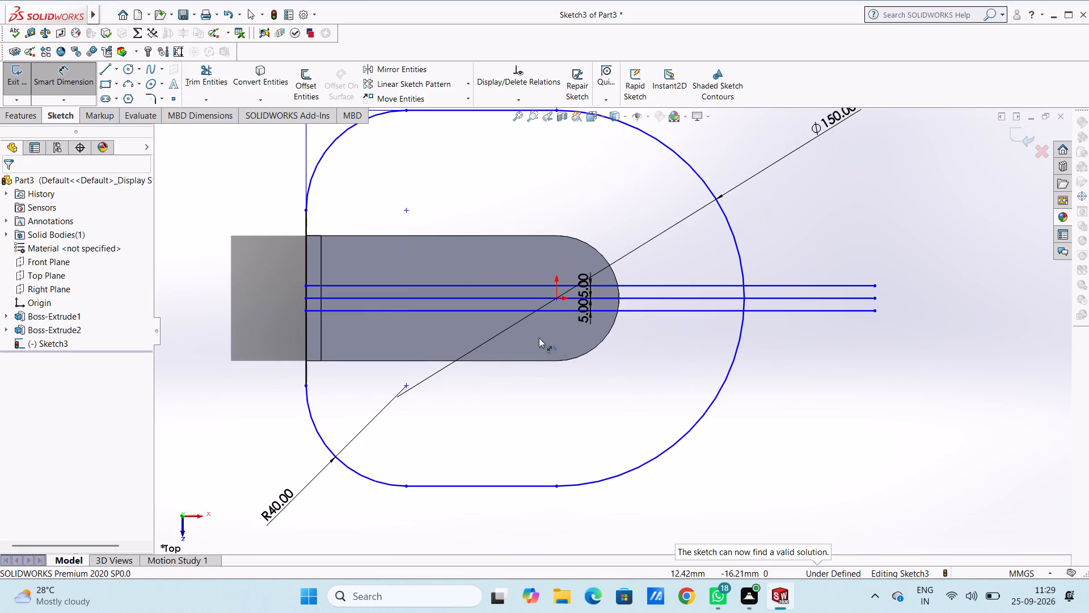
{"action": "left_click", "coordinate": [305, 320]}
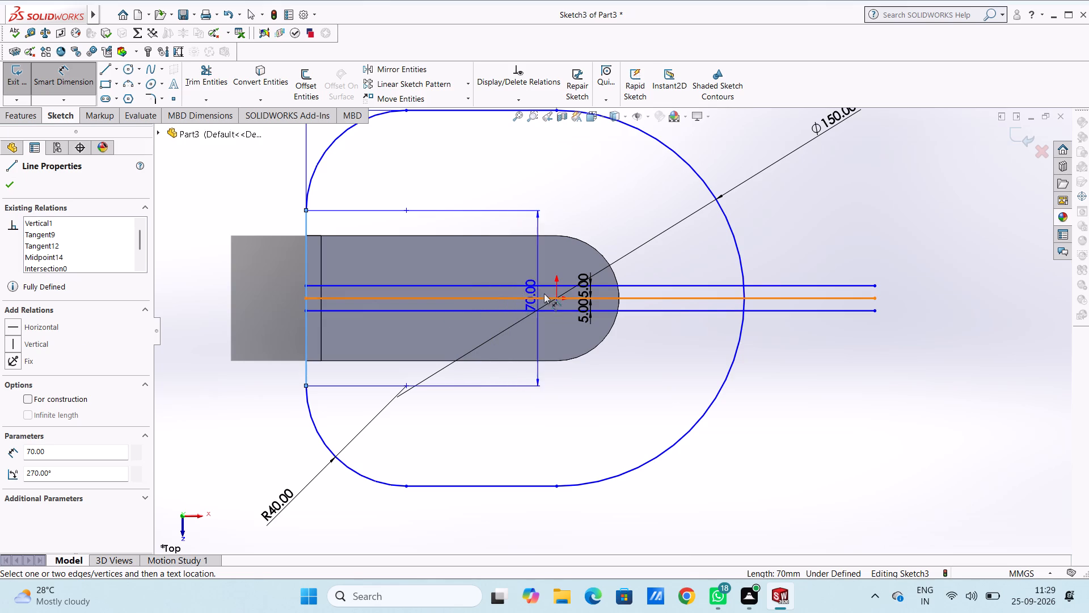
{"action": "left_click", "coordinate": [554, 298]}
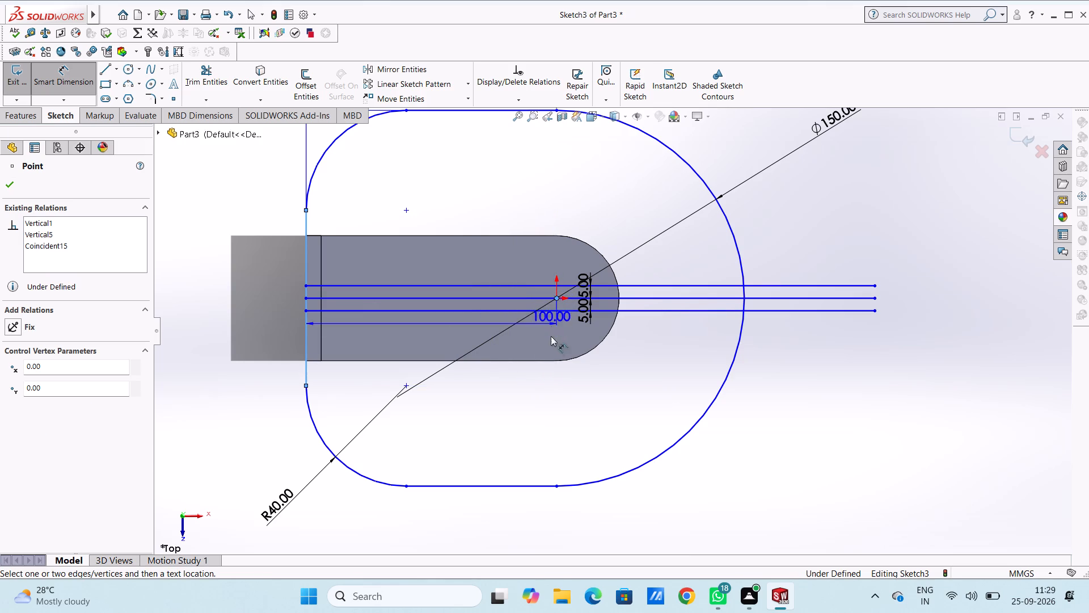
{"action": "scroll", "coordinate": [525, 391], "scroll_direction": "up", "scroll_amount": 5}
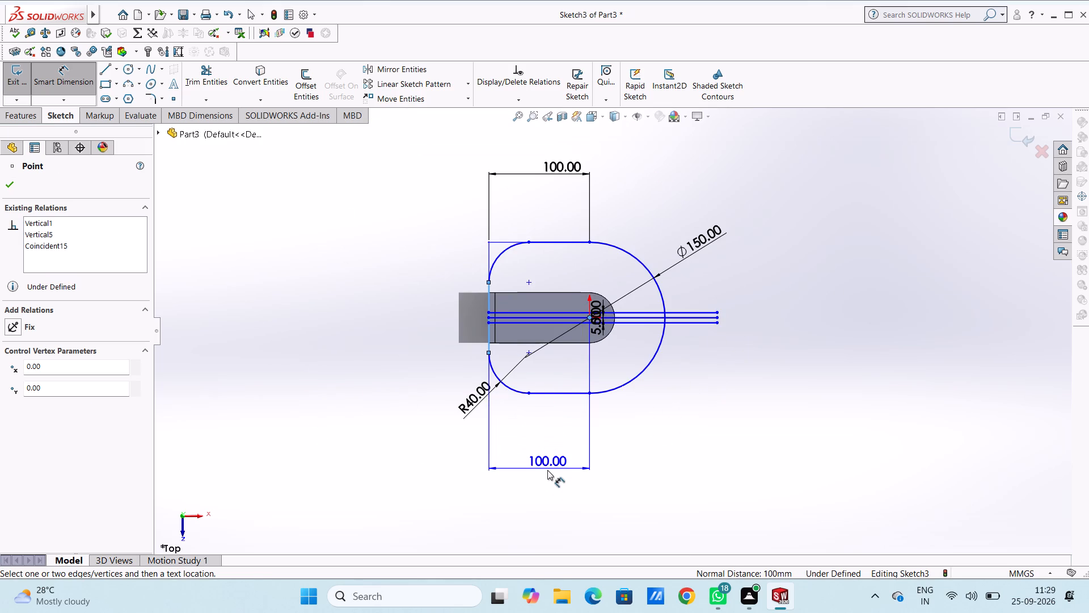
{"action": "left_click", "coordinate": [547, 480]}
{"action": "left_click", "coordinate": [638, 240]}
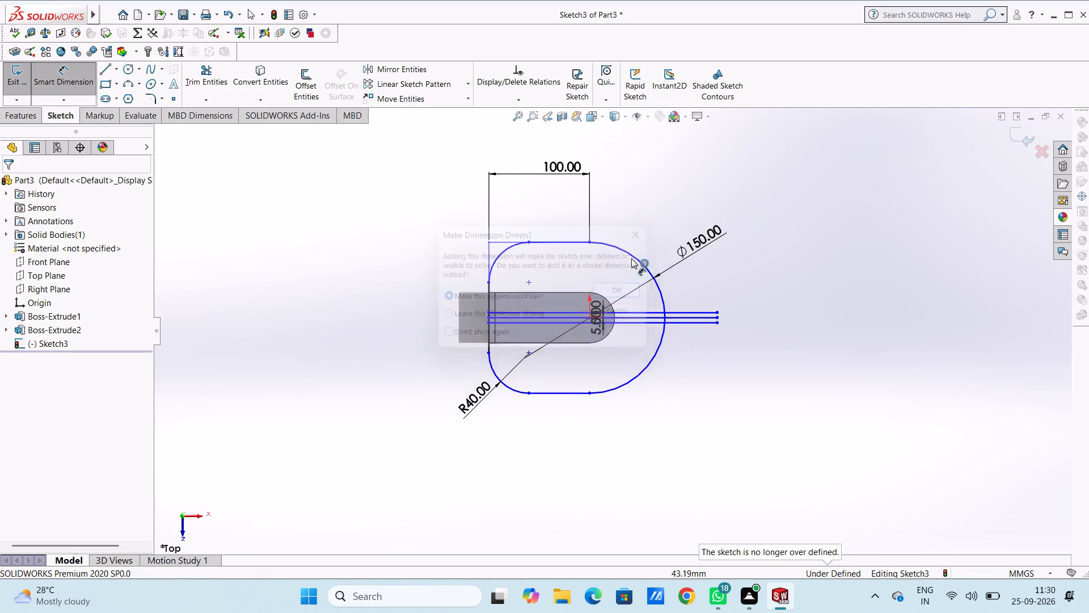
Dimension the distance from the profile's upper horizontal line to the base plate's upper straight edge as 50 mm.
{"action": "left_click", "coordinate": [538, 240]}
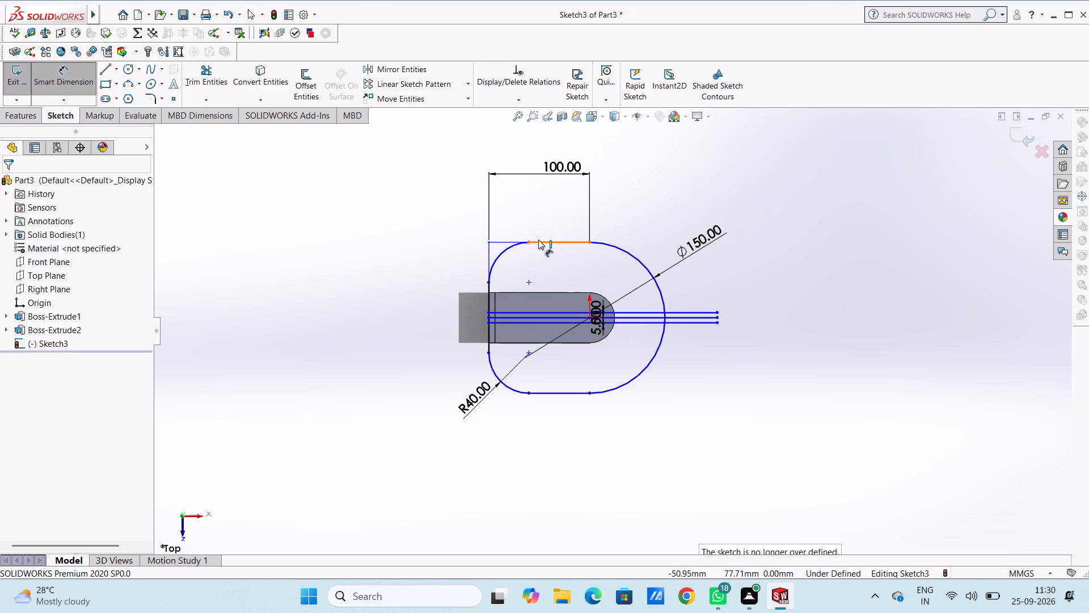
{"action": "left_click", "coordinate": [550, 291]}
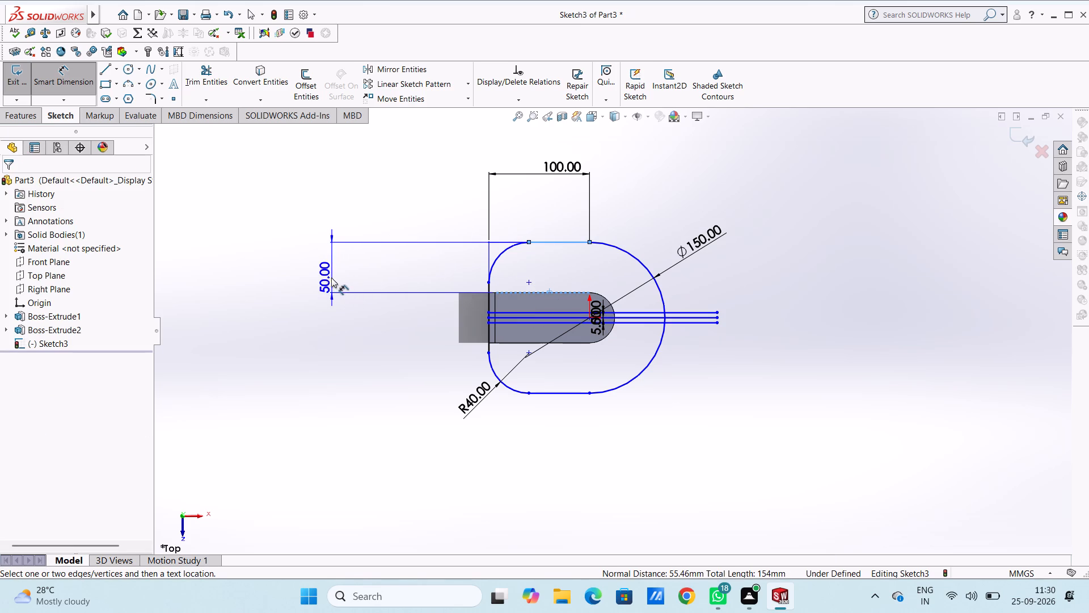
{"action": "left_click", "coordinate": [310, 277]}
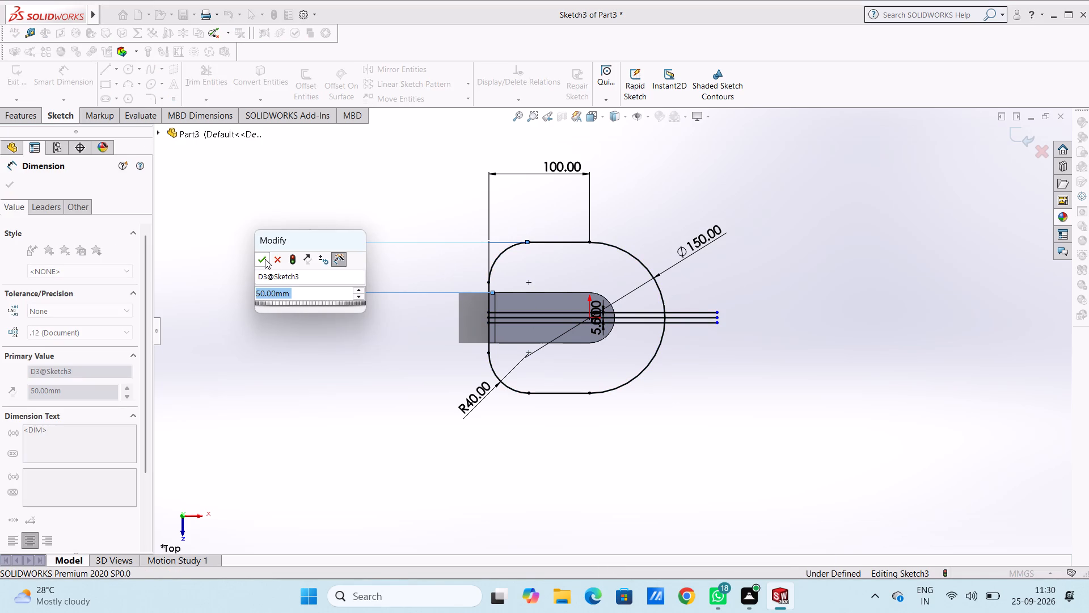
{"action": "left_click", "coordinate": [265, 258]}
{"action": "left_click", "coordinate": [326, 212]}
{"action": "left_click", "coordinate": [613, 279]}
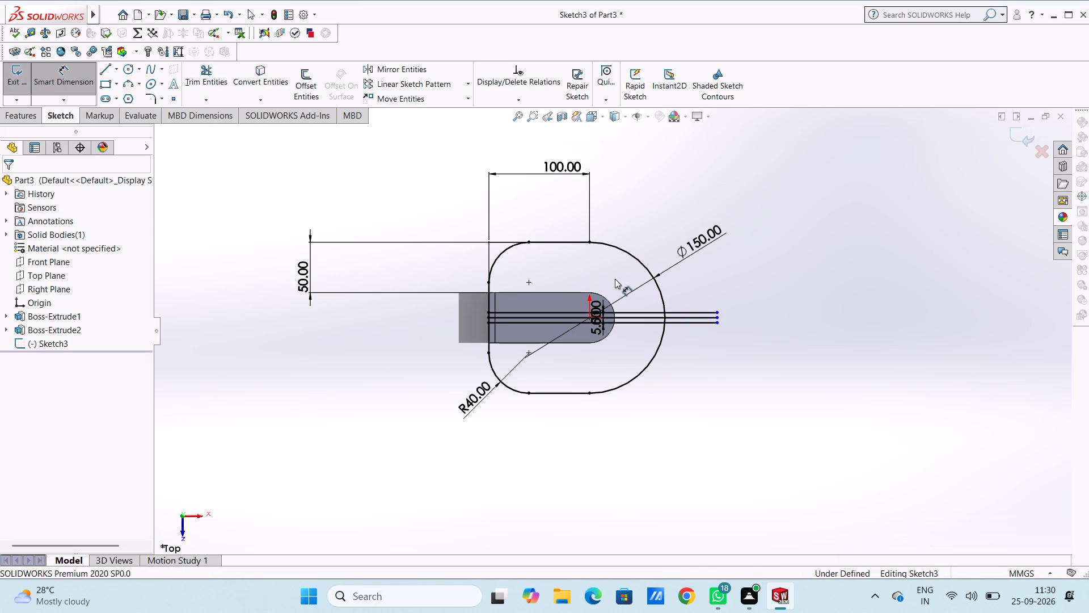
{"action": "scroll", "coordinate": [744, 291], "scroll_direction": "down", "scroll_amount": 3}
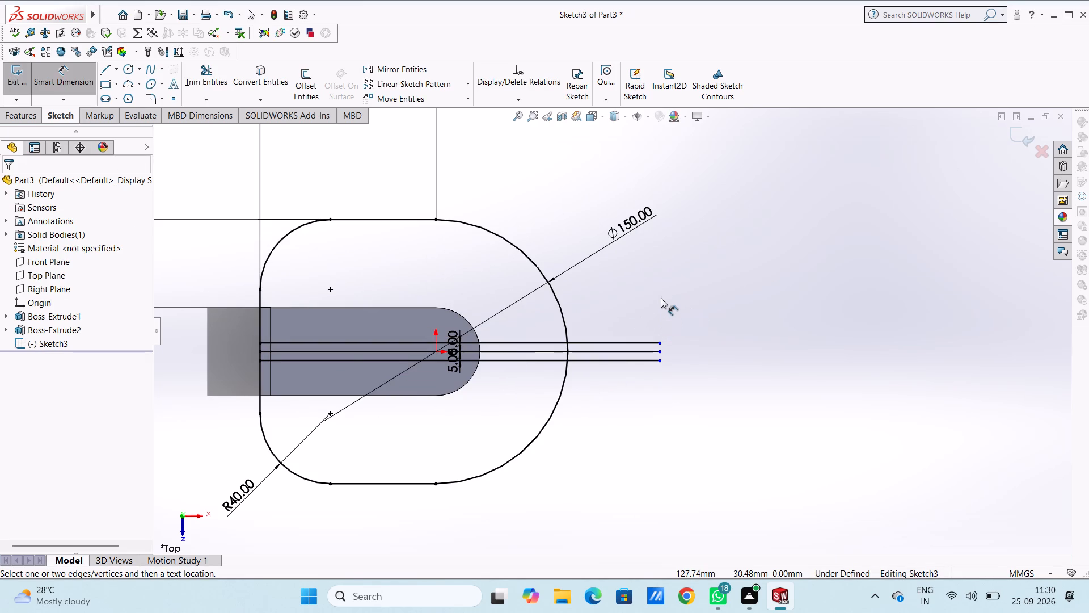
{"action": "key", "text": "Escape"}
Offset the whole closed profile chain 8 mm inward, in one direction only, with the offset dimension added.
{"action": "scroll", "coordinate": [661, 297], "scroll_direction": "up", "scroll_amount": 2}
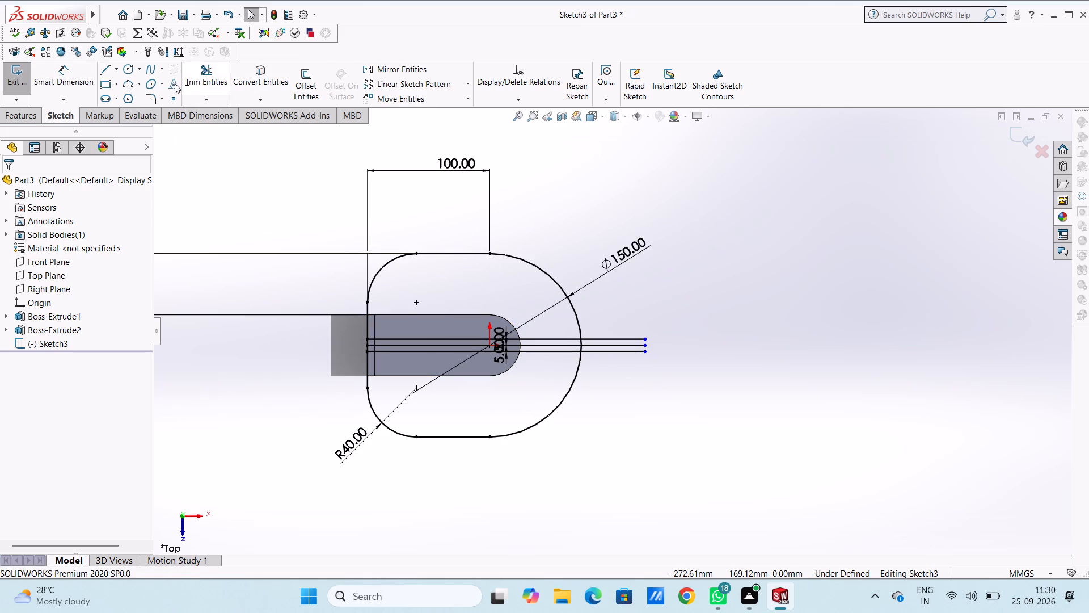
{"action": "left_click", "coordinate": [311, 82]}
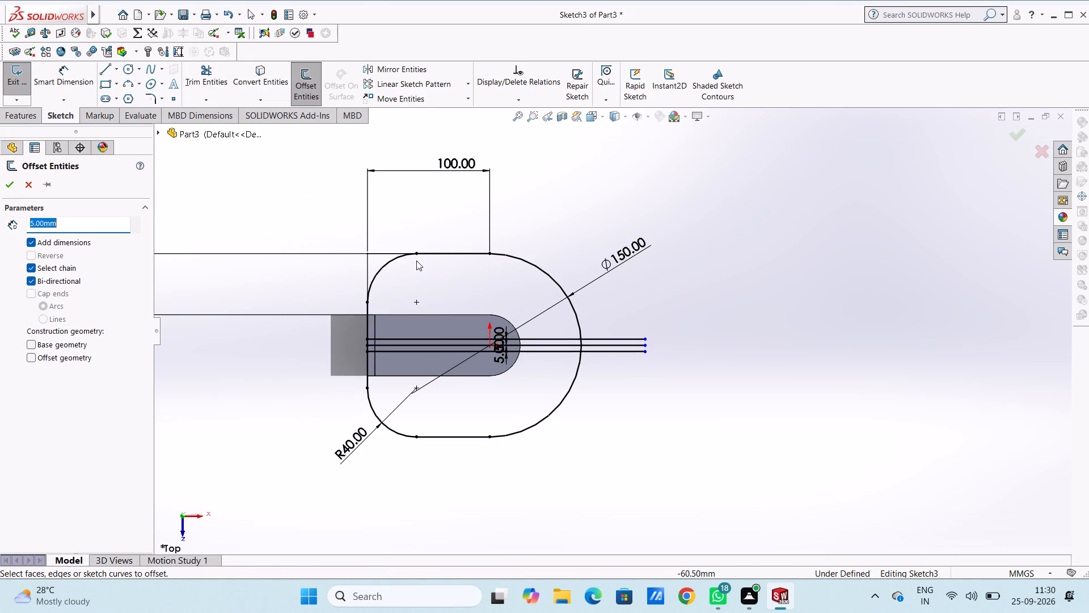
{"action": "left_click", "coordinate": [427, 254]}
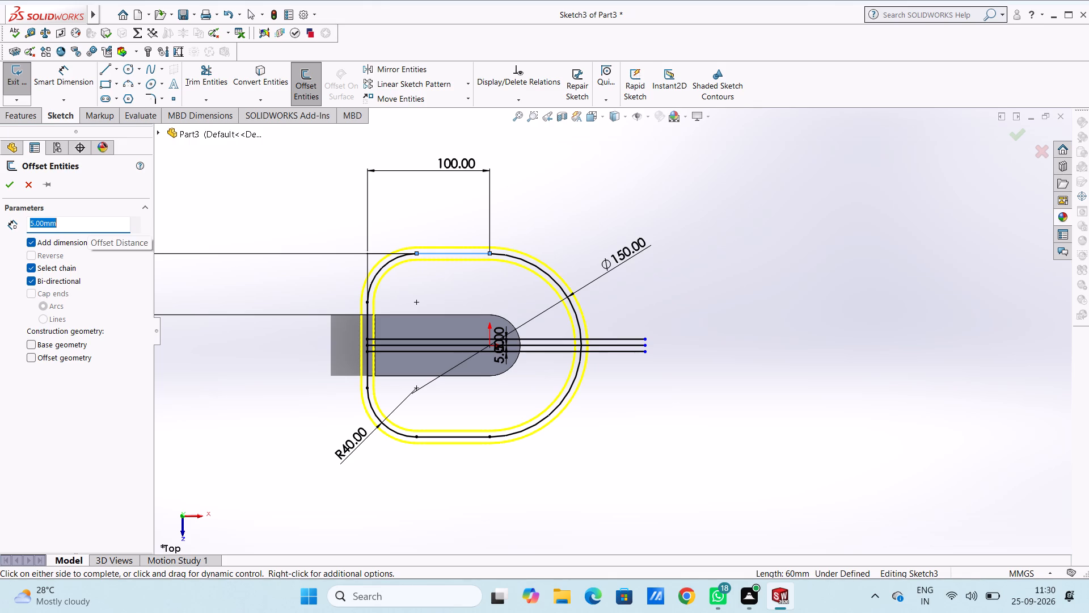
{"action": "key", "text": "6"}
{"action": "key", "text": "Return"}
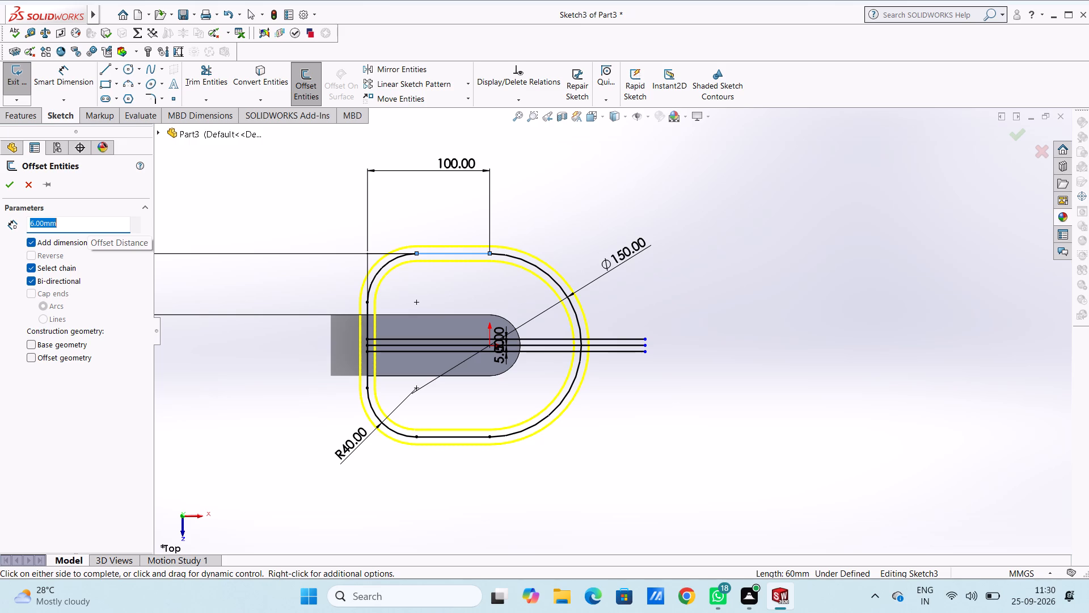
{"action": "key", "text": "8"}
{"action": "key", "text": "Return"}
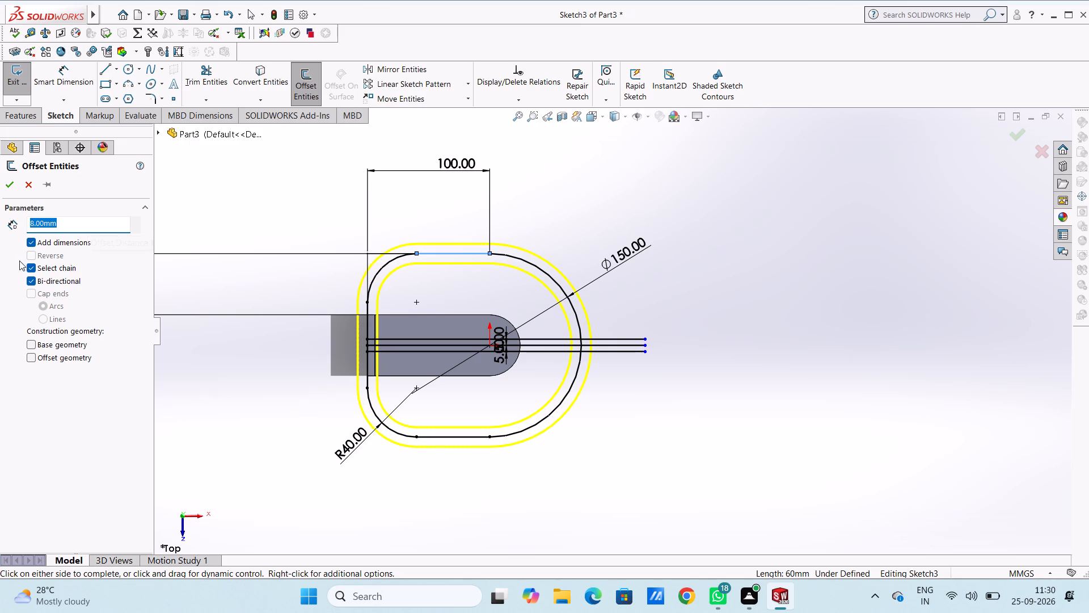
{"action": "left_click", "coordinate": [31, 279]}
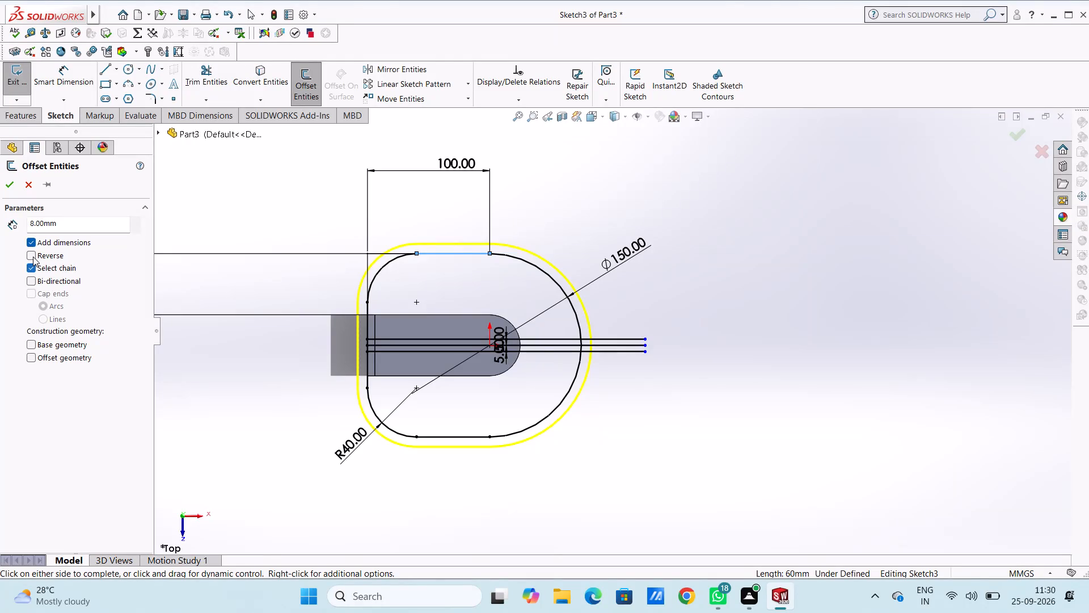
{"action": "left_click", "coordinate": [33, 255]}
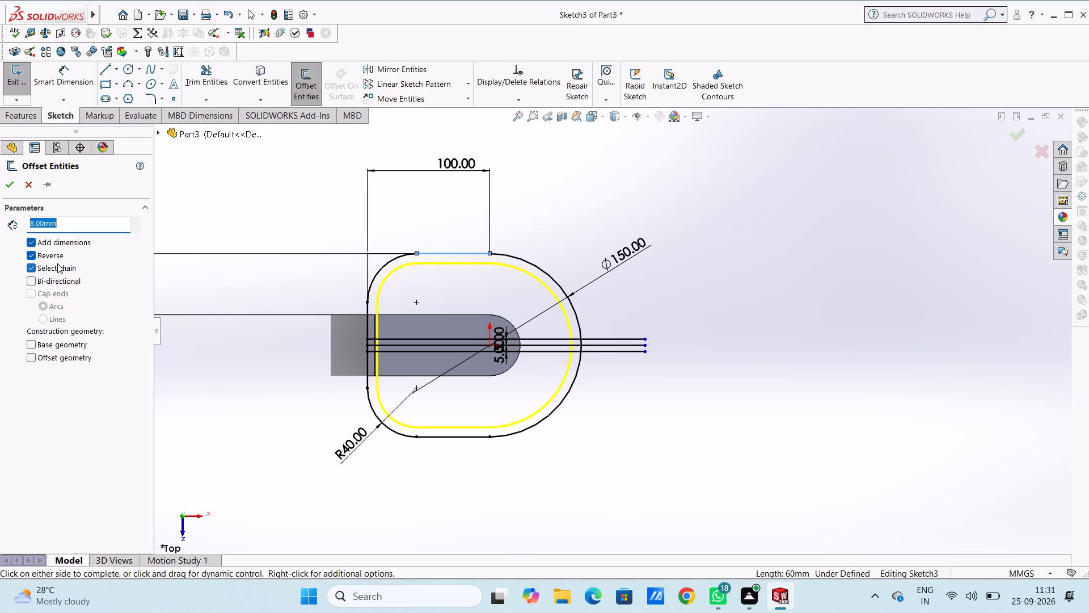
{"action": "left_click", "coordinate": [10, 185]}
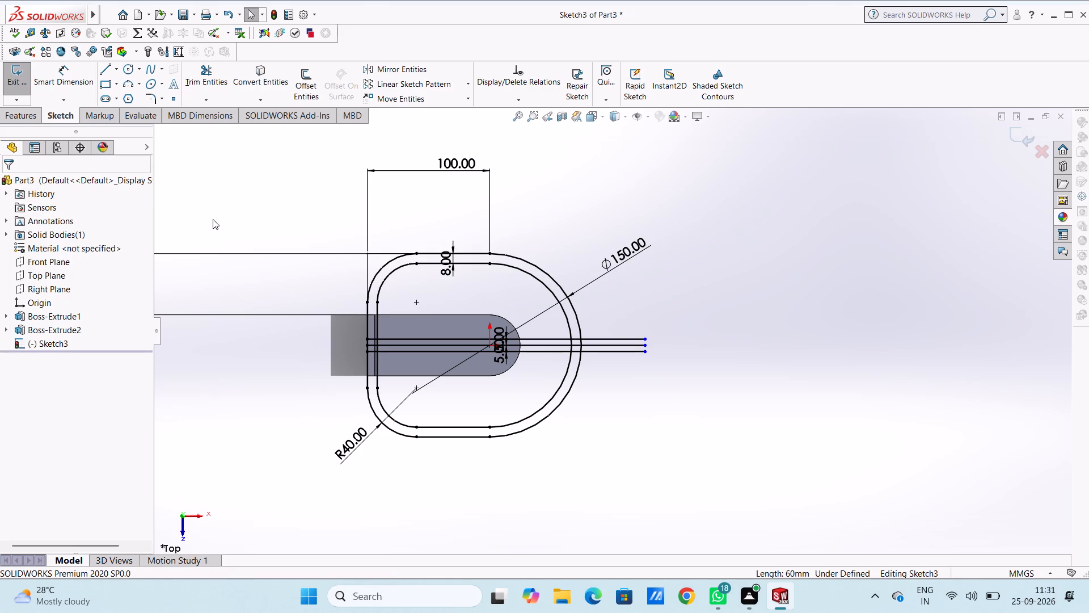
{"action": "left_click", "coordinate": [213, 219]}
Sketch a vertical line through the origin joining the two end points of the inner profile's large arc.
{"action": "scroll", "coordinate": [514, 331], "scroll_direction": "down", "scroll_amount": 3}
{"action": "scroll", "coordinate": [515, 324], "scroll_direction": "up", "scroll_amount": 6}
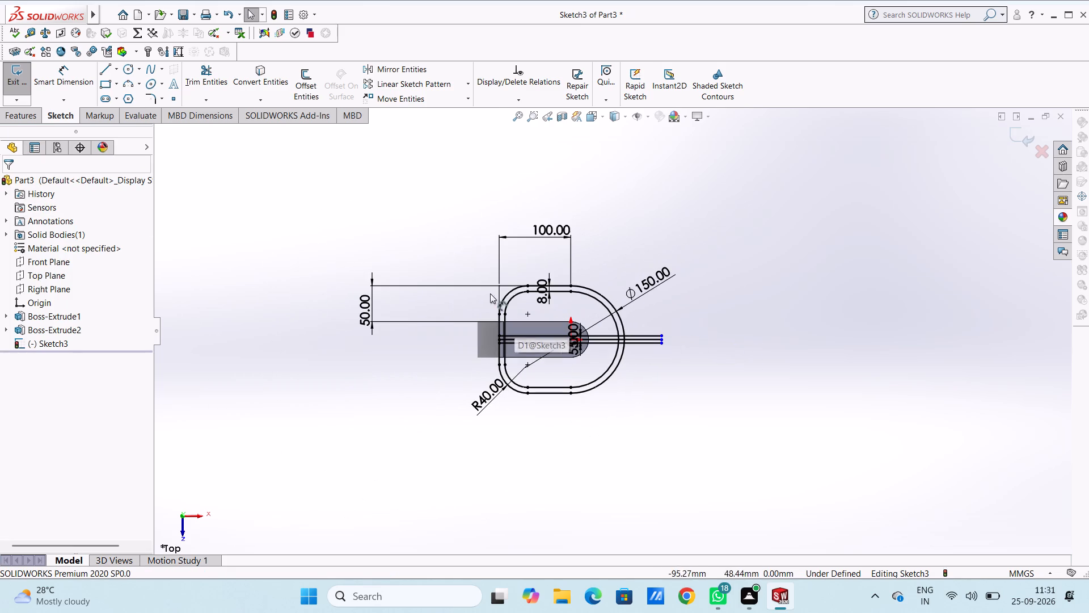
{"action": "left_click", "coordinate": [109, 72]}
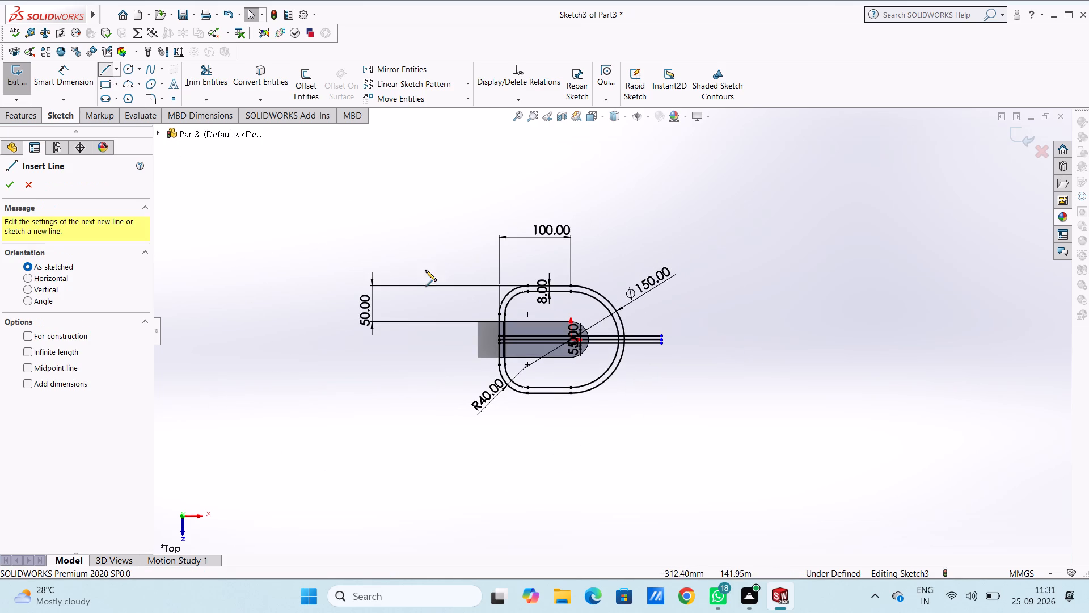
{"action": "scroll", "coordinate": [629, 339], "scroll_direction": "down", "scroll_amount": 4}
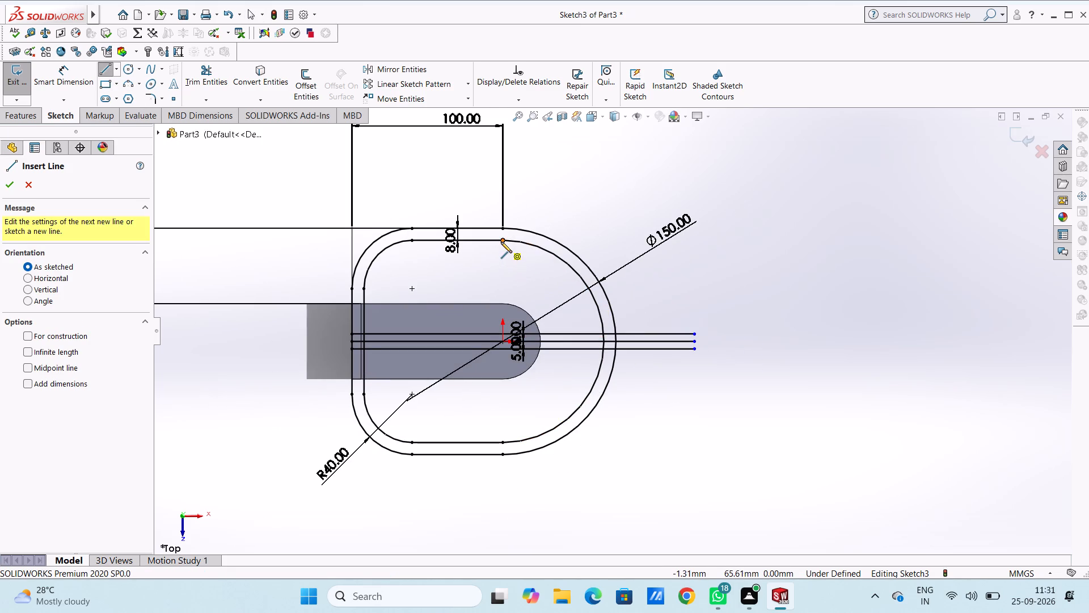
{"action": "left_click", "coordinate": [501, 242]}
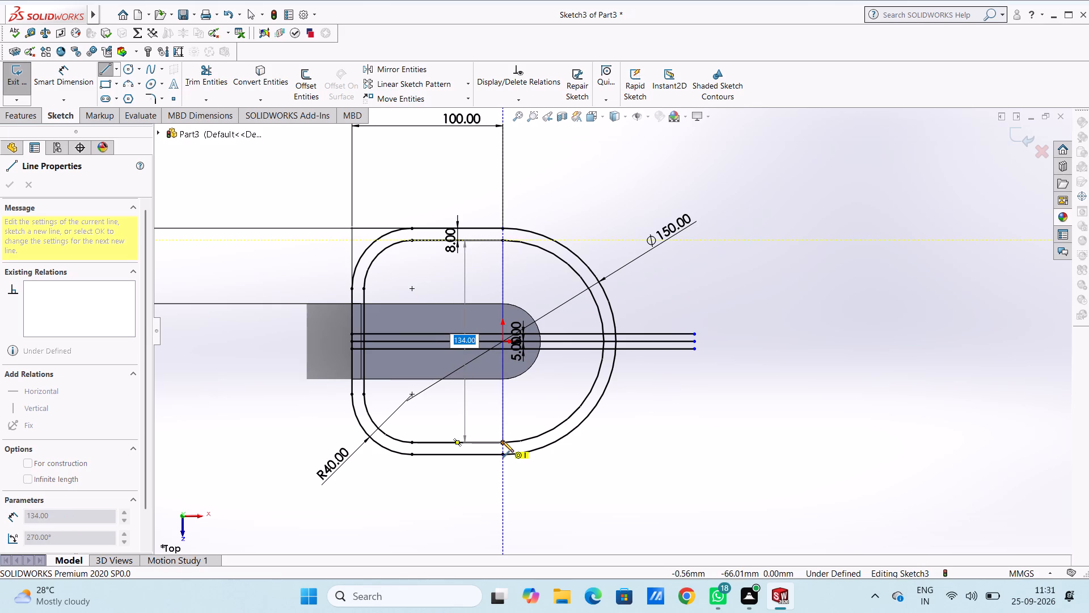
{"action": "left_click", "coordinate": [504, 443]}
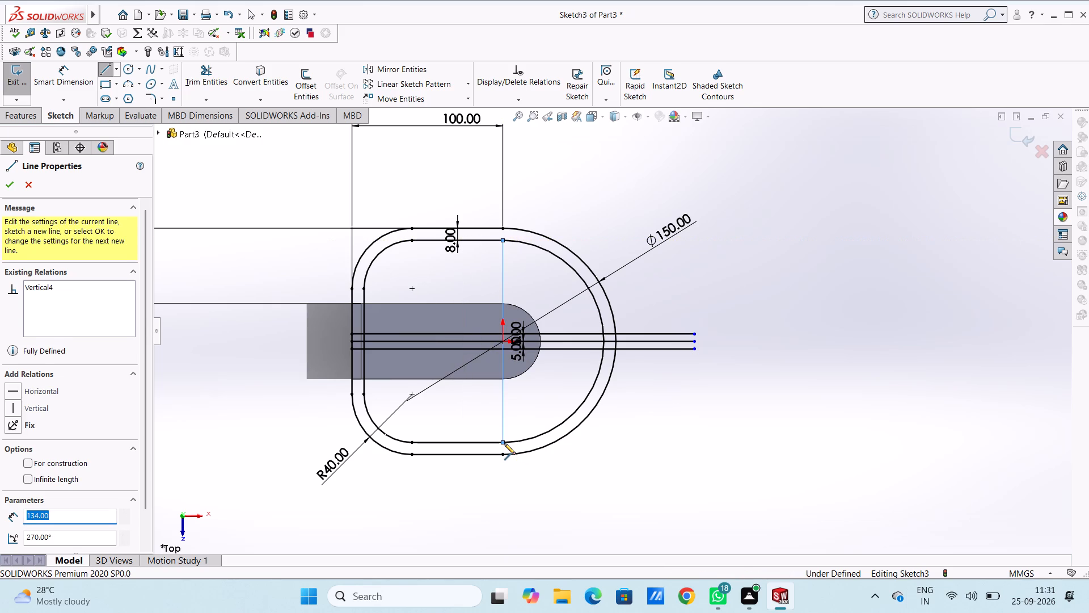
{"action": "key", "text": "Escape"}
{"action": "key", "text": "Escape"}
Sketch a circle of 25 mm radius centred on the origin, matching the base plate's rounded end.
{"action": "scroll", "coordinate": [614, 288], "scroll_direction": "down", "scroll_amount": 3}
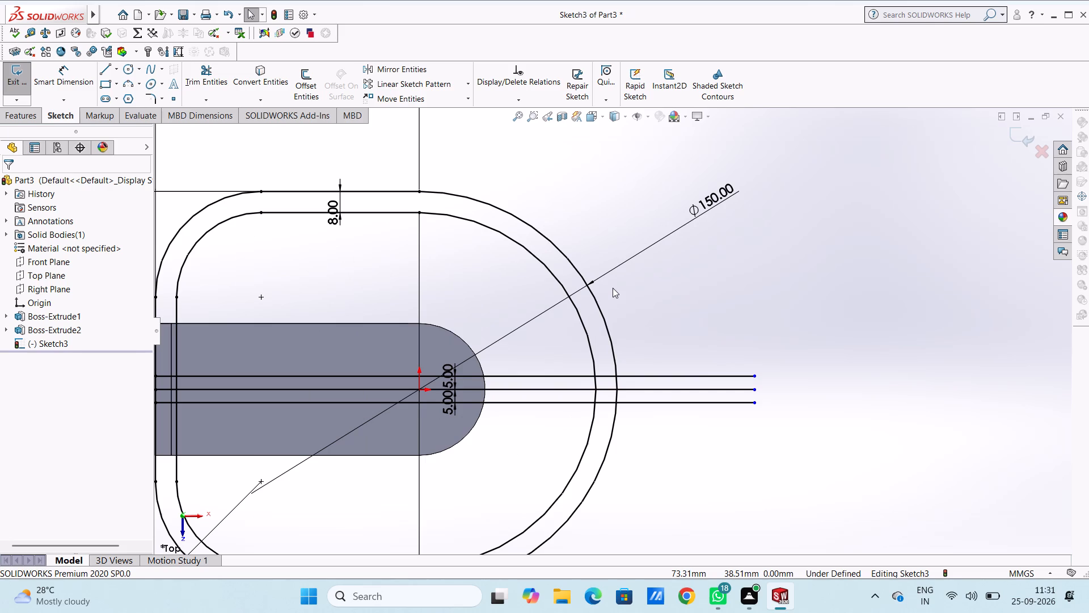
{"action": "scroll", "coordinate": [613, 288], "scroll_direction": "up", "scroll_amount": 3}
{"action": "scroll", "coordinate": [511, 360], "scroll_direction": "down", "scroll_amount": 2}
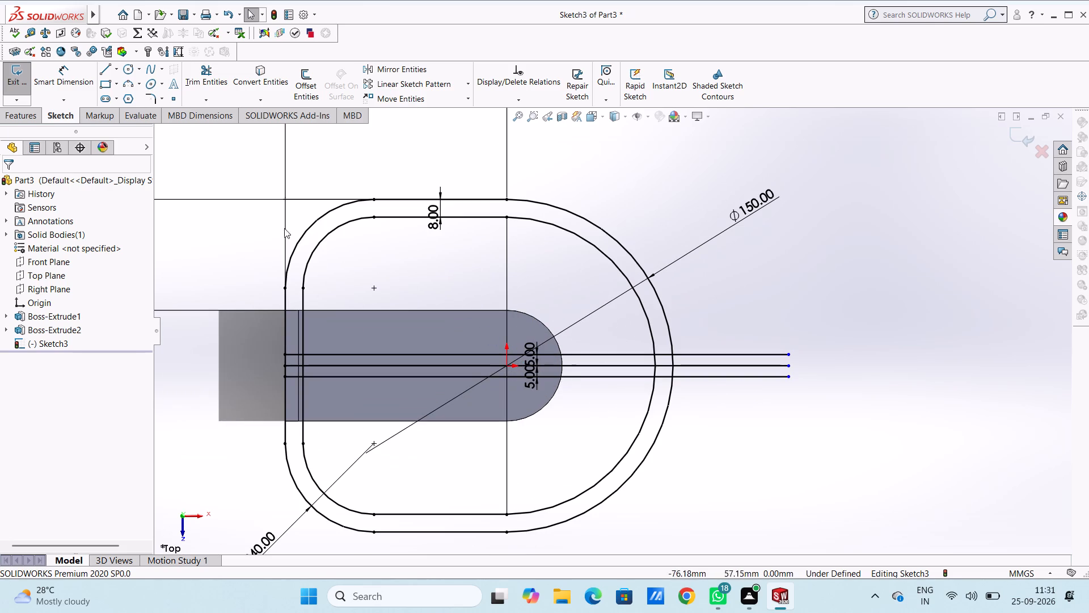
{"action": "left_click", "coordinate": [125, 69]}
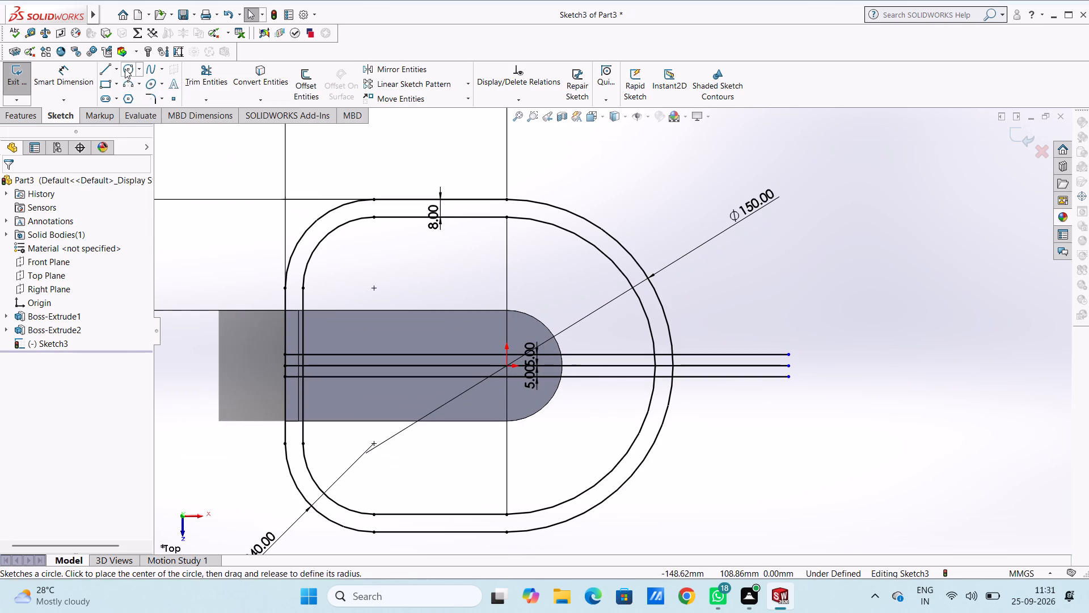
{"action": "left_click", "coordinate": [505, 366]}
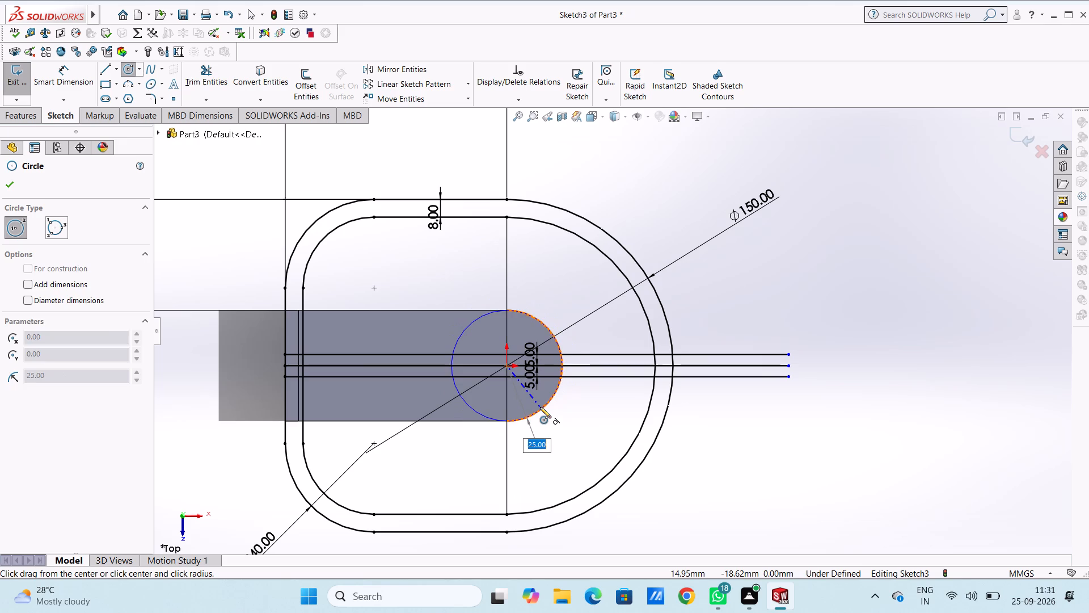
{"action": "left_click", "coordinate": [540, 407]}
{"action": "key", "text": "Escape"}
{"action": "key", "text": "Escape"}
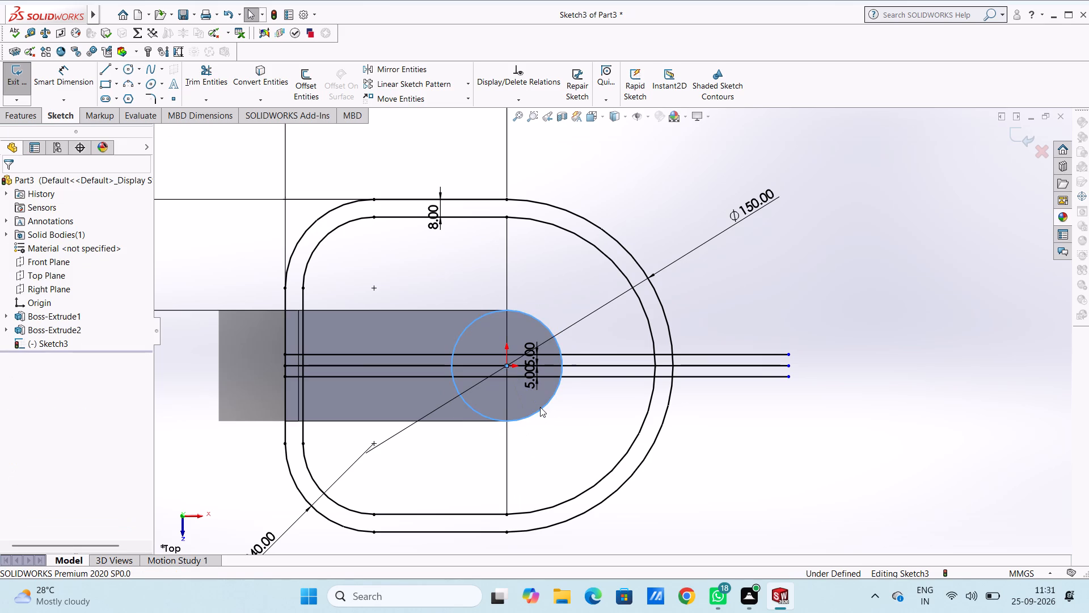
Dimension the origin-centred circle's diameter as 50 mm.
{"action": "scroll", "coordinate": [540, 407], "scroll_direction": "up", "scroll_amount": 3}
{"action": "left_click", "coordinate": [74, 78]}
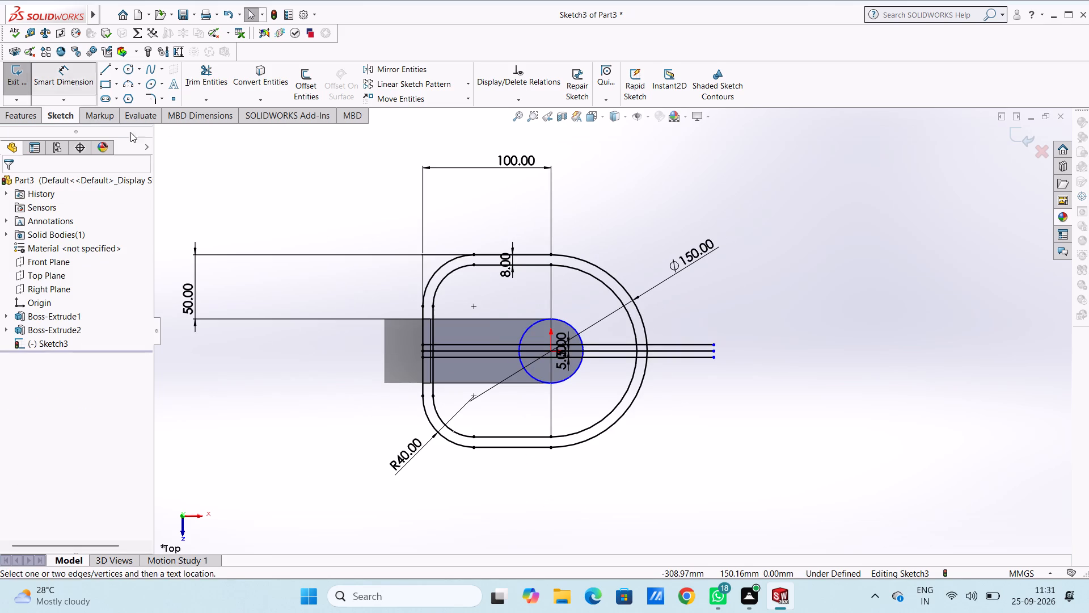
{"action": "left_click", "coordinate": [573, 375]}
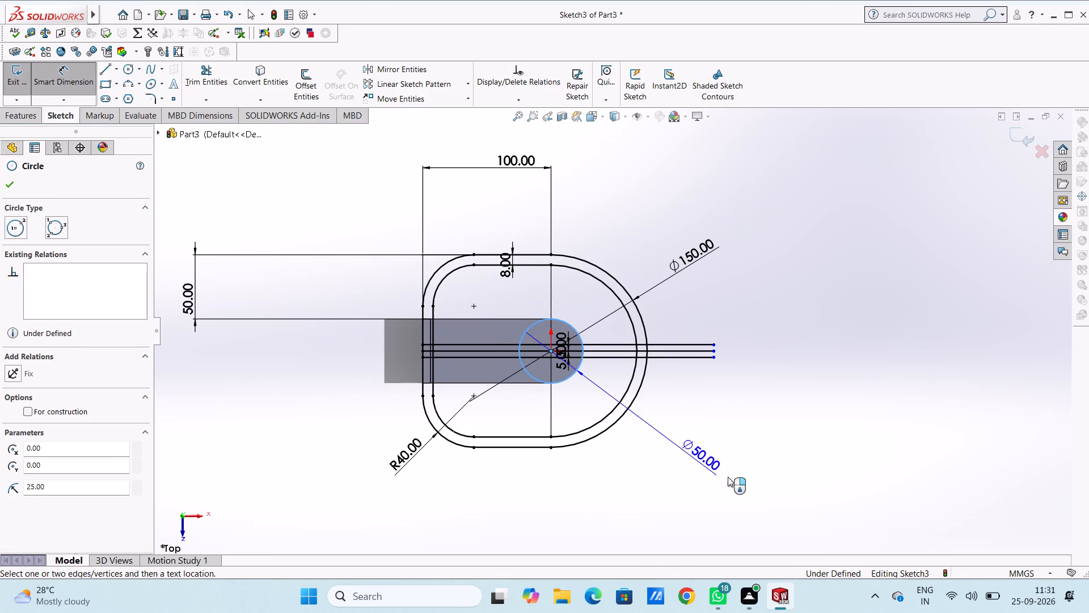
{"action": "left_click", "coordinate": [761, 513]}
{"action": "left_click", "coordinate": [715, 493]}
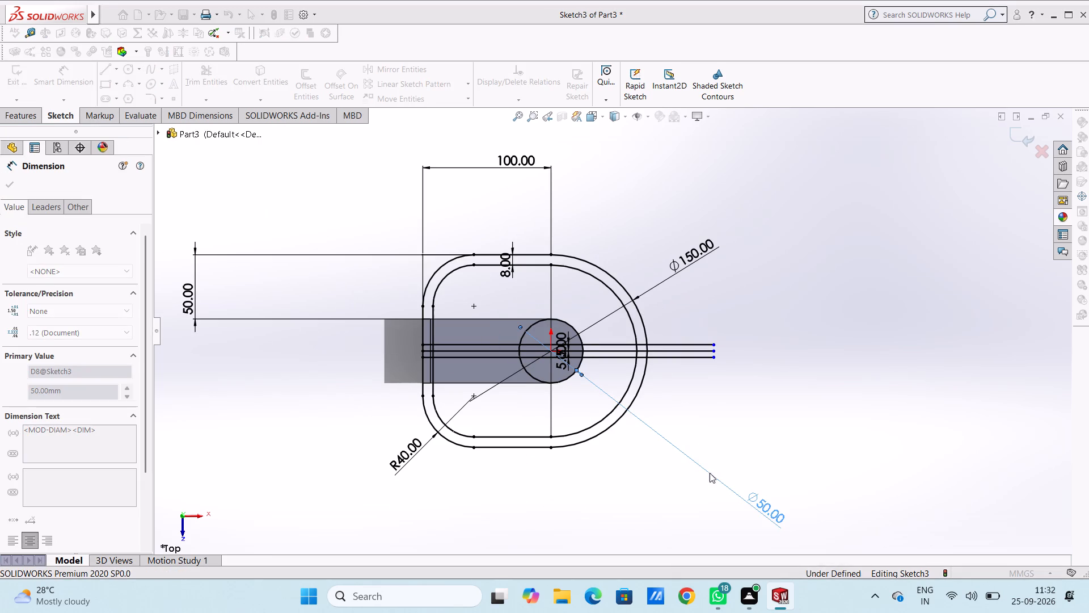
{"action": "left_click", "coordinate": [731, 429]}
Trim away the half of the 50 mm circle that faces the end wall.
{"action": "left_click", "coordinate": [200, 74]}
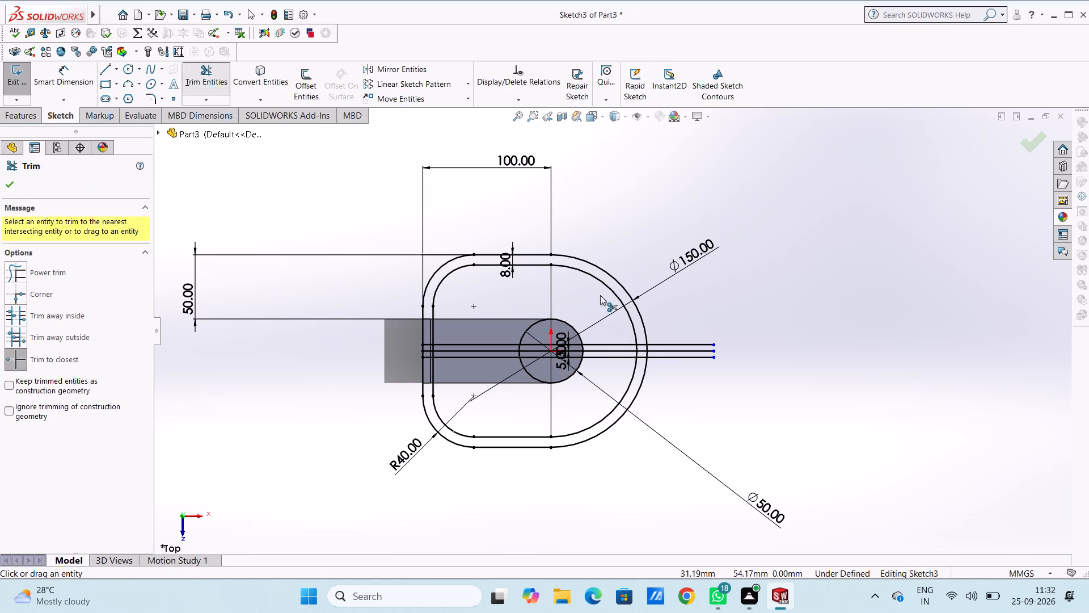
{"action": "scroll", "coordinate": [592, 327], "scroll_direction": "down", "scroll_amount": 4}
{"action": "left_click", "coordinate": [464, 335]}
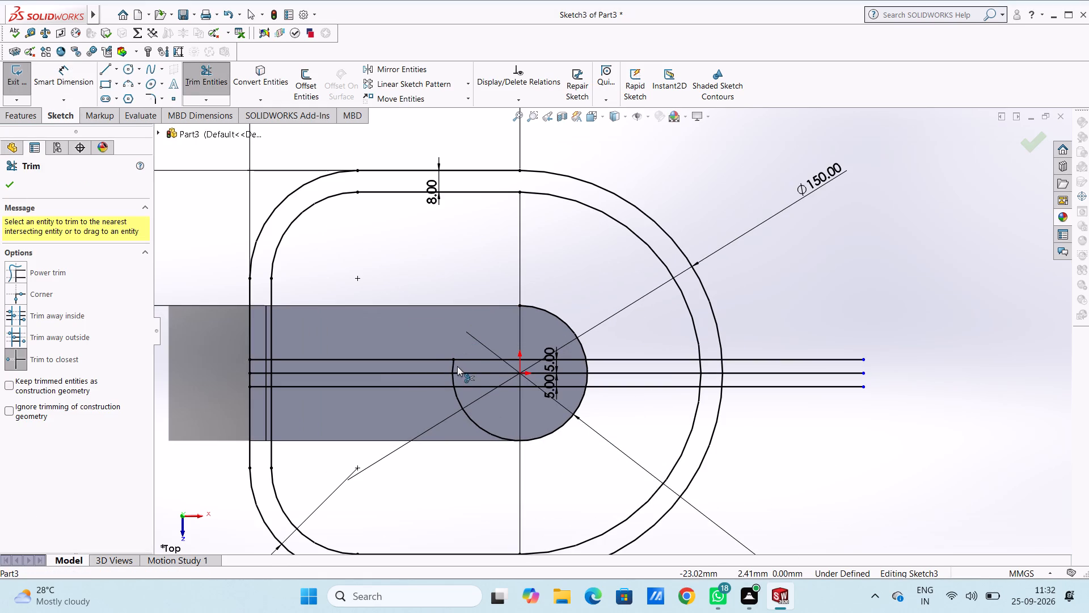
{"action": "left_click", "coordinate": [453, 365]}
{"action": "left_click", "coordinate": [452, 377]}
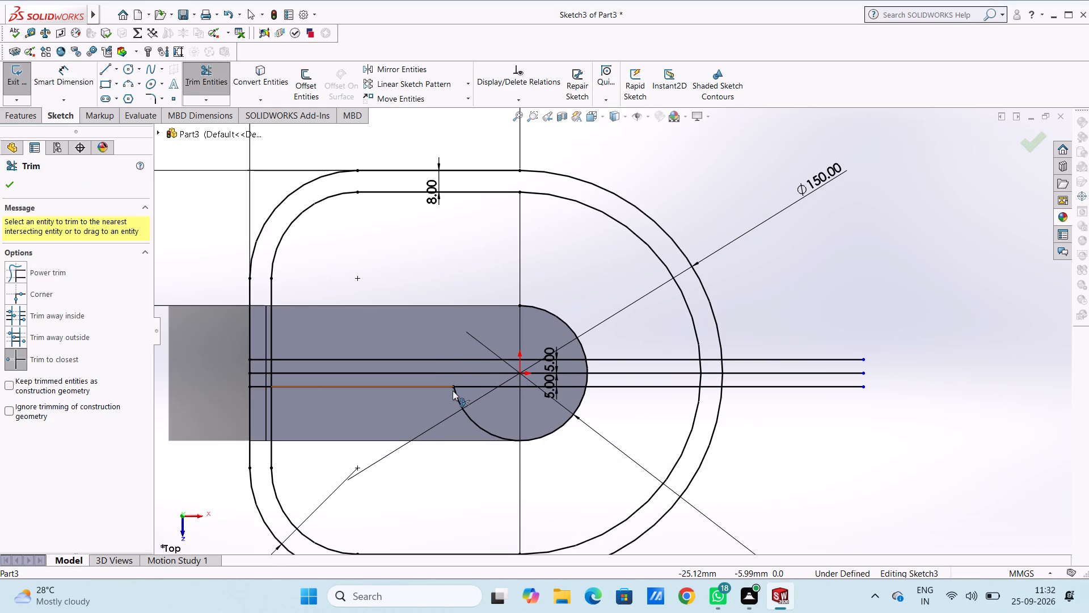
{"action": "left_click", "coordinate": [454, 394]}
Trim the vertical line's two segments inside the 50 mm circle, between the circle's ends and the outer rib lines.
{"action": "scroll", "coordinate": [586, 293], "scroll_direction": "down", "scroll_amount": 1}
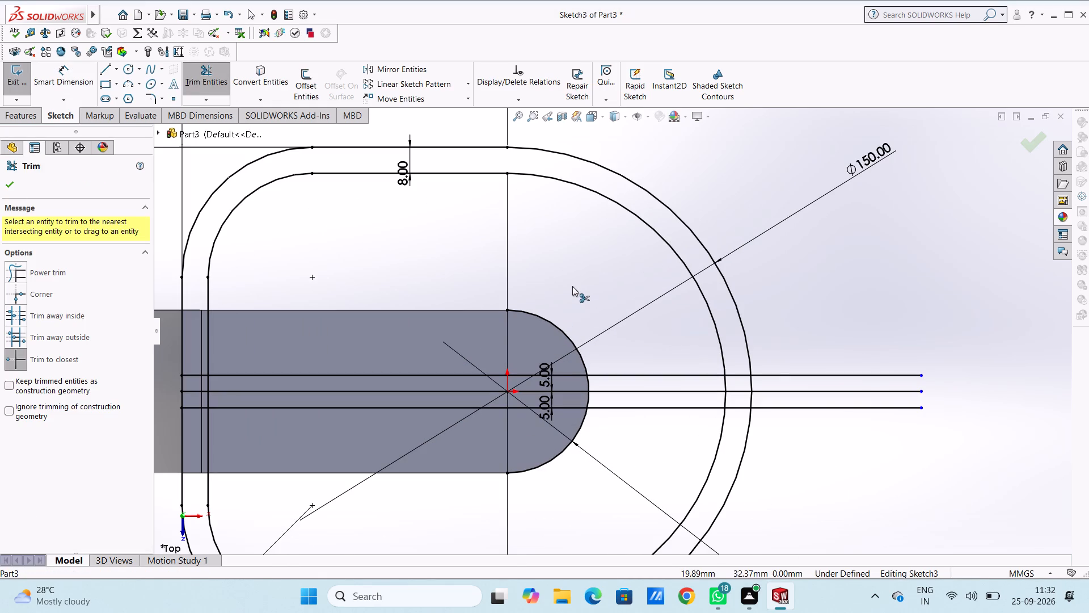
{"action": "left_click", "coordinate": [507, 331]}
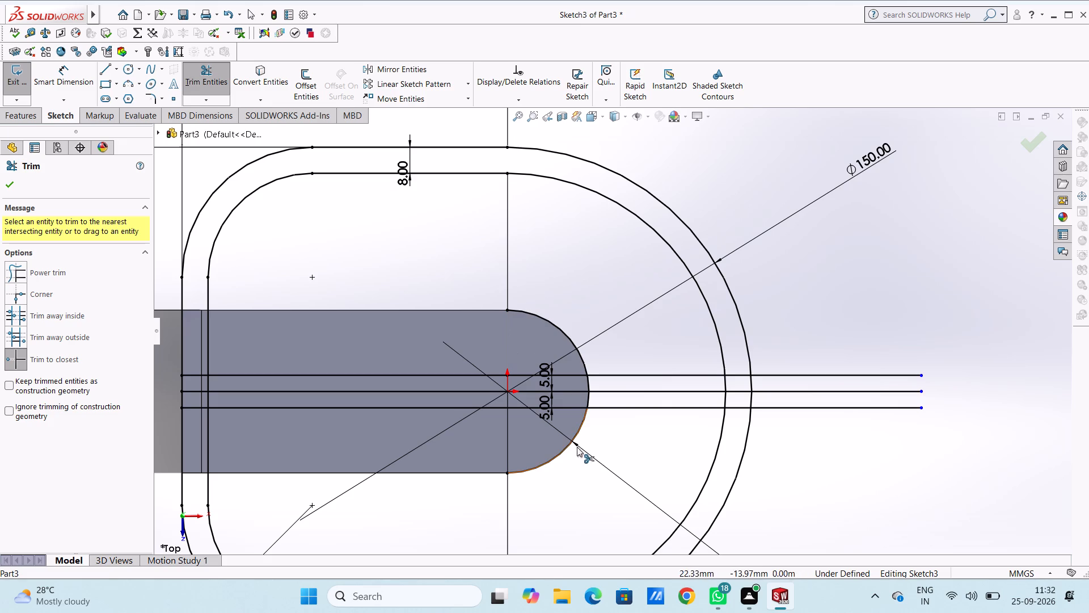
{"action": "left_click", "coordinate": [510, 439]}
Trim the centre line outside the rounded plate end, and both outer rib lines beyond the 150 mm outer profile.
{"action": "left_click", "coordinate": [647, 392]}
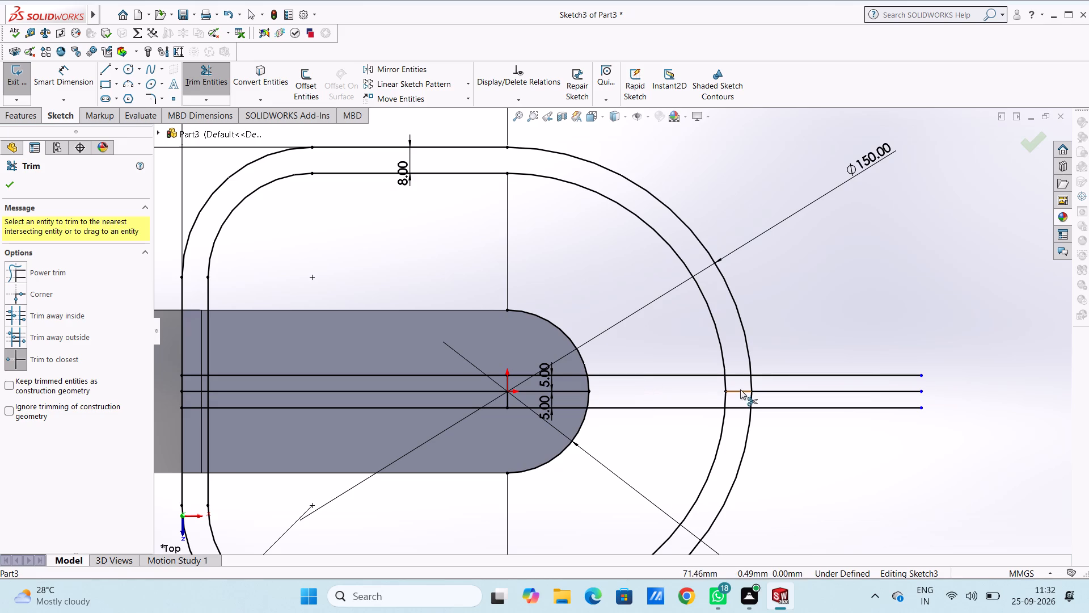
{"action": "left_click", "coordinate": [740, 391]}
{"action": "left_click", "coordinate": [778, 391]}
{"action": "left_click", "coordinate": [797, 374]}
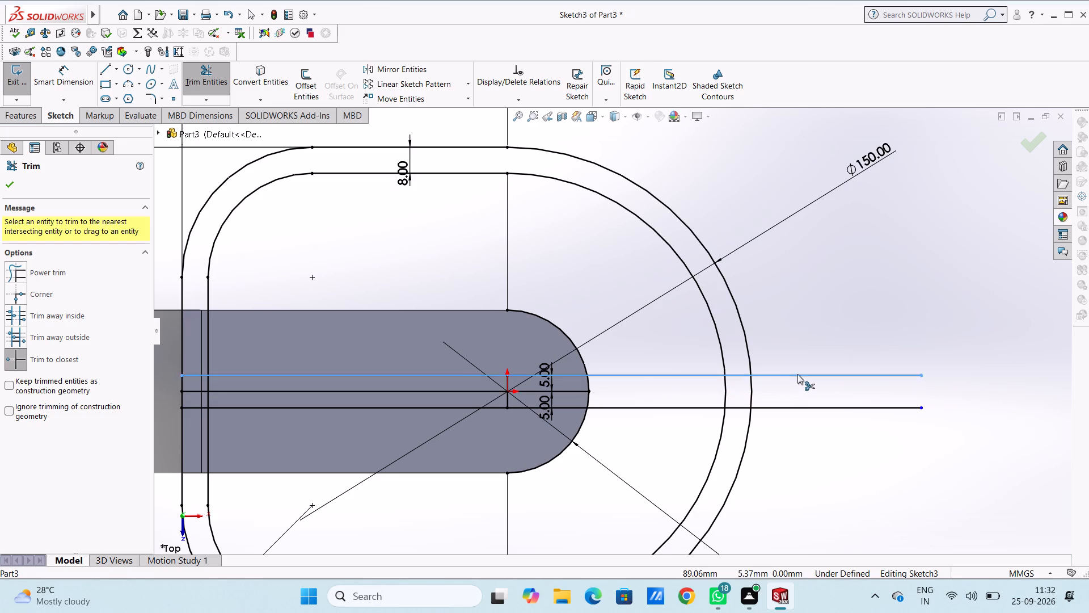
{"action": "left_click", "coordinate": [803, 409]}
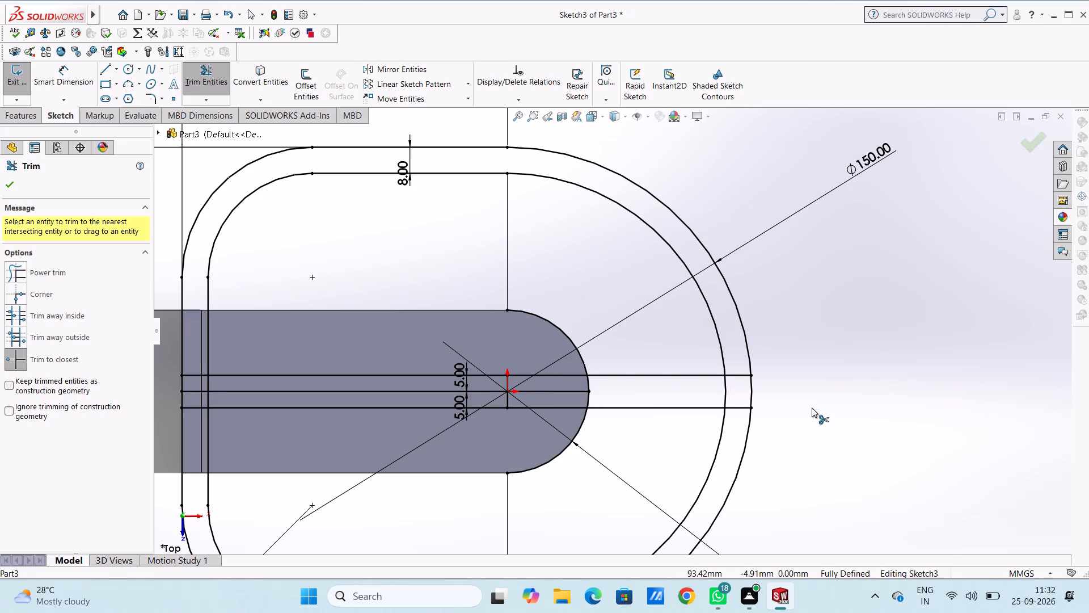
Open the rib into the rim by trimming both rib lines within the 8 mm band and the inner arc between them.
{"action": "left_click", "coordinate": [735, 375]}
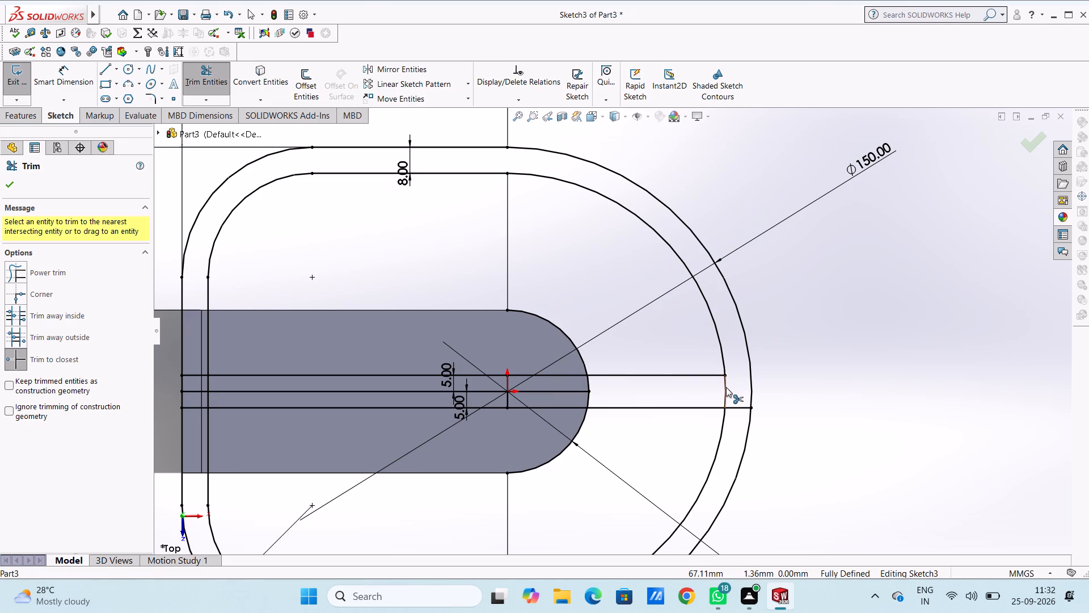
{"action": "left_click", "coordinate": [726, 388]}
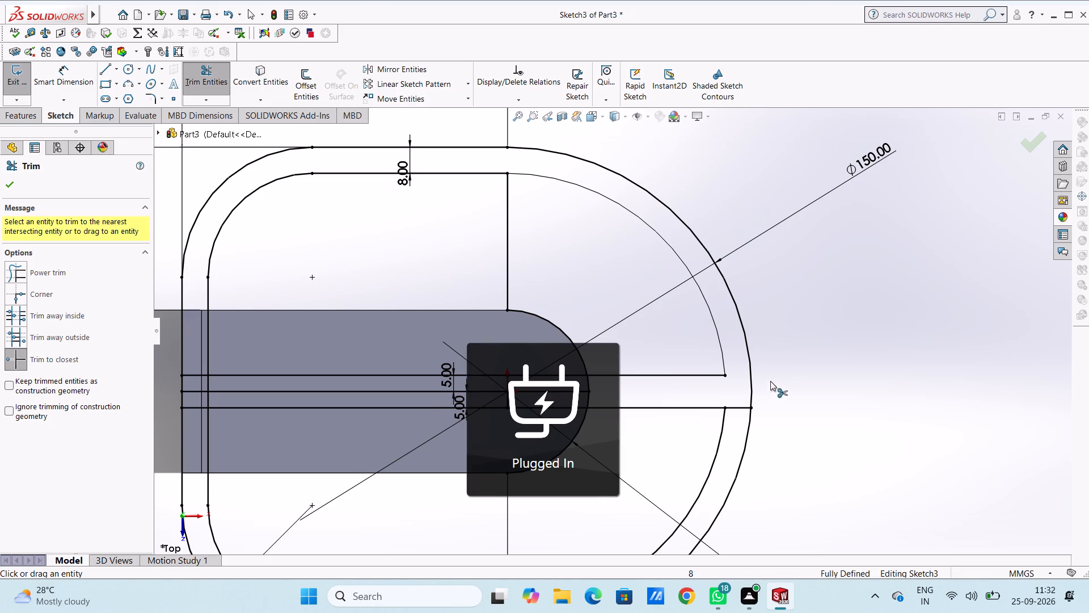
{"action": "left_click", "coordinate": [738, 409]}
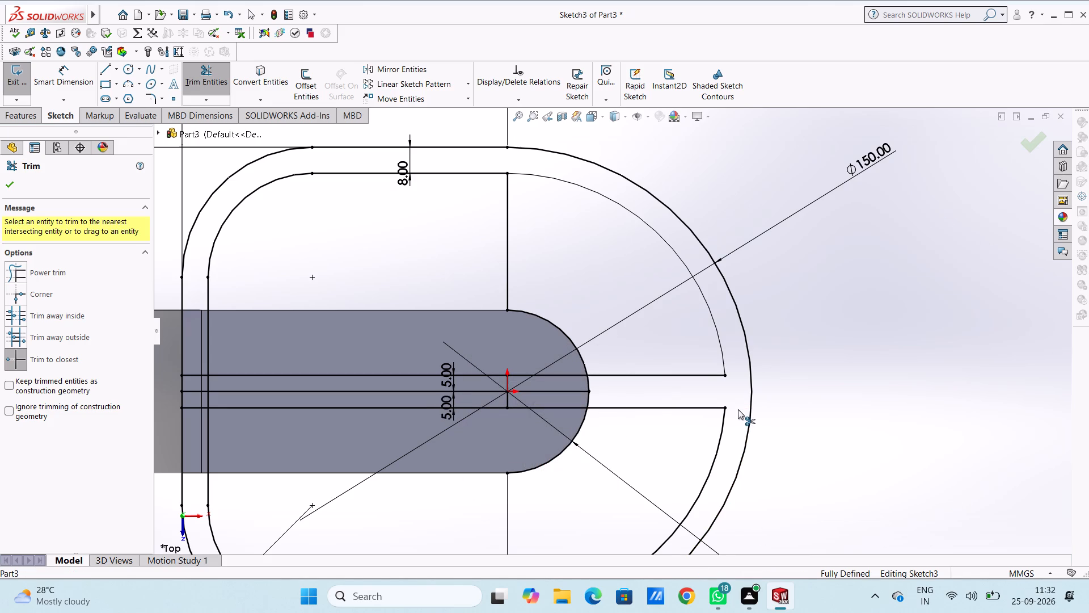
Trim the three rib lines between the origin and the 50 mm arc, plus the arc portion between the outer ribs.
{"action": "left_click", "coordinate": [572, 389]}
{"action": "left_click", "coordinate": [589, 388]}
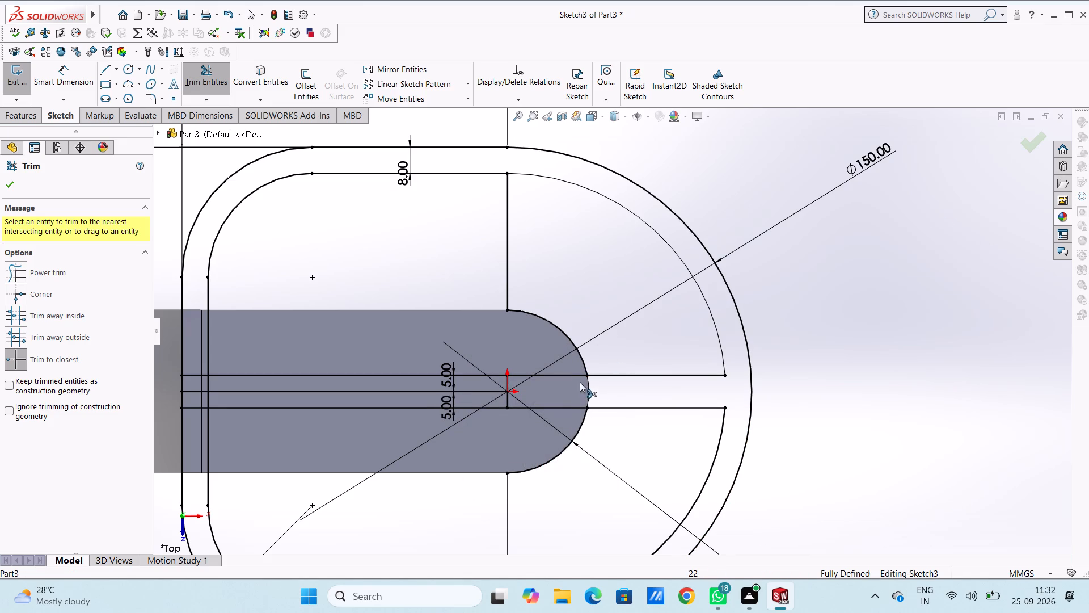
{"action": "left_click", "coordinate": [568, 375]}
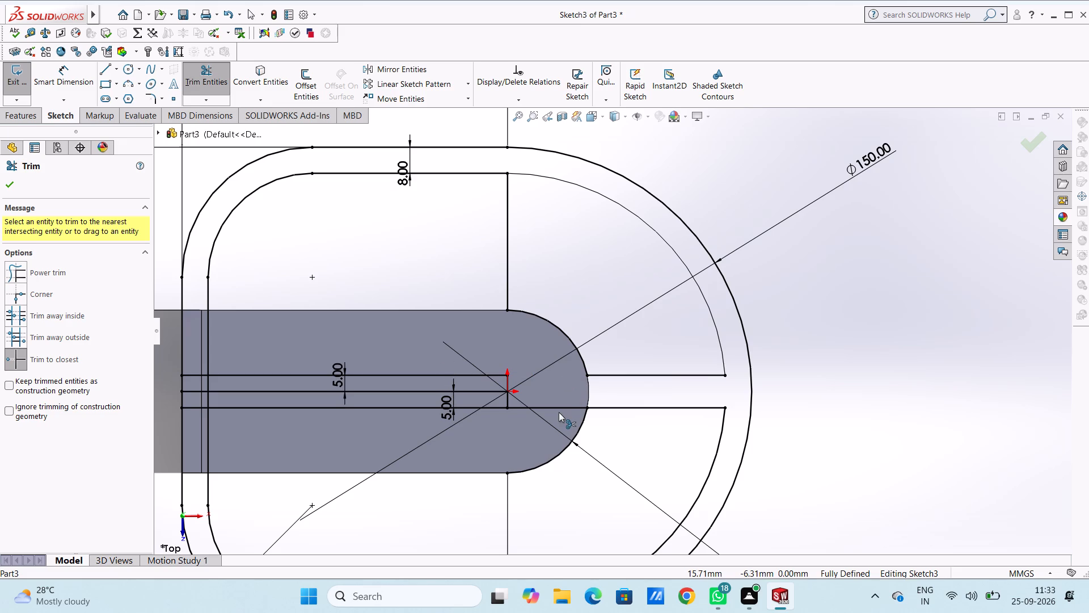
{"action": "left_click", "coordinate": [559, 408]}
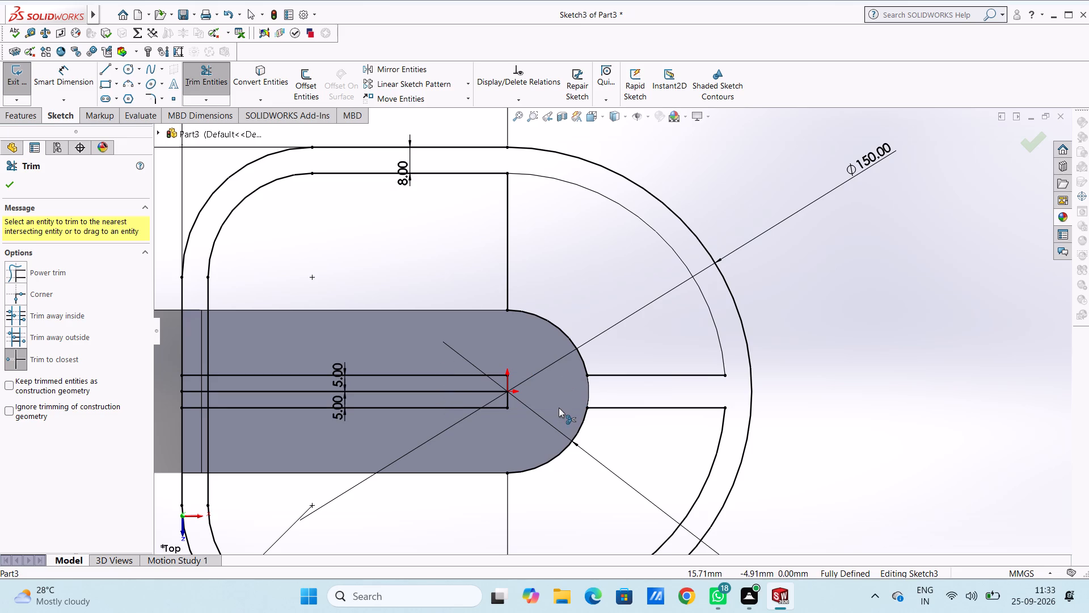
{"action": "key", "text": "Escape"}
{"action": "key", "text": "Escape"}
Add 10 mm sketch fillets at the two corners where the rib lines meet the inner profile's large arc.
{"action": "scroll", "coordinate": [559, 407], "scroll_direction": "up", "scroll_amount": 3}
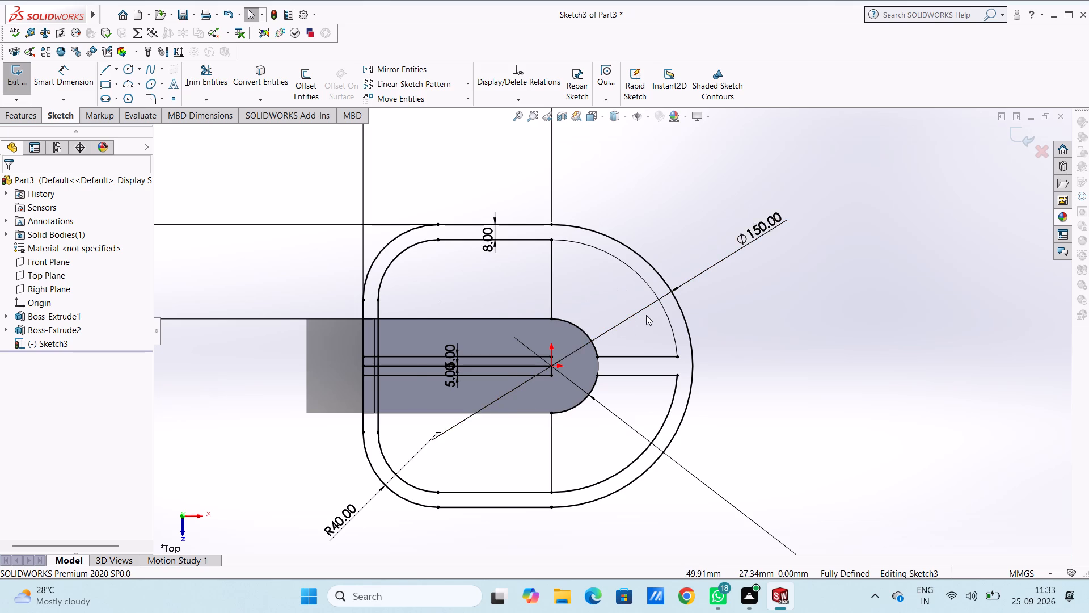
{"action": "scroll", "coordinate": [647, 317], "scroll_direction": "down", "scroll_amount": 1}
{"action": "scroll", "coordinate": [648, 319], "scroll_direction": "up", "scroll_amount": 1}
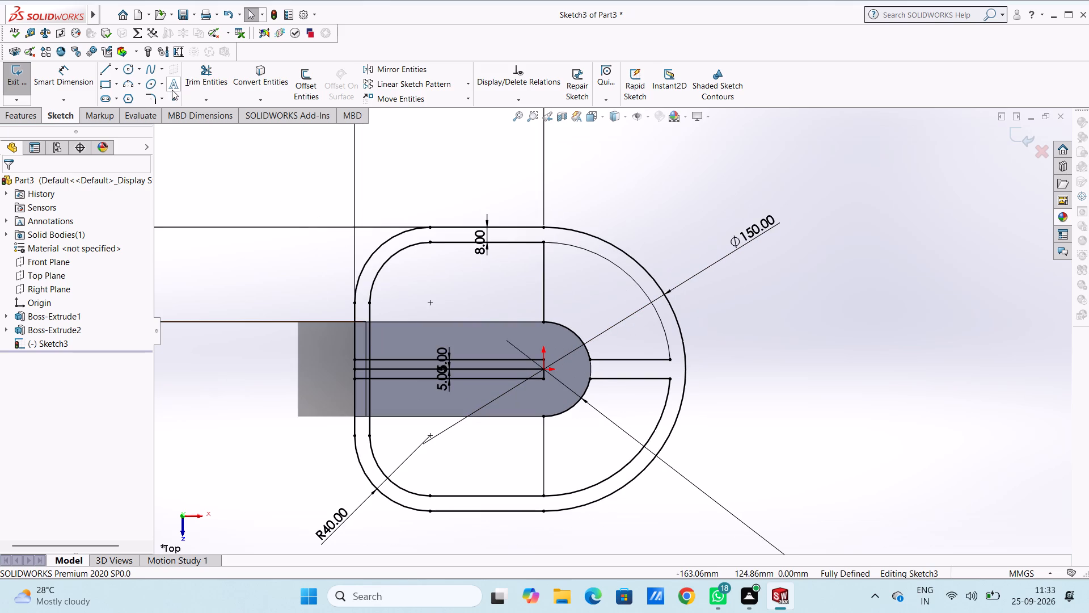
{"action": "left_click", "coordinate": [151, 97]}
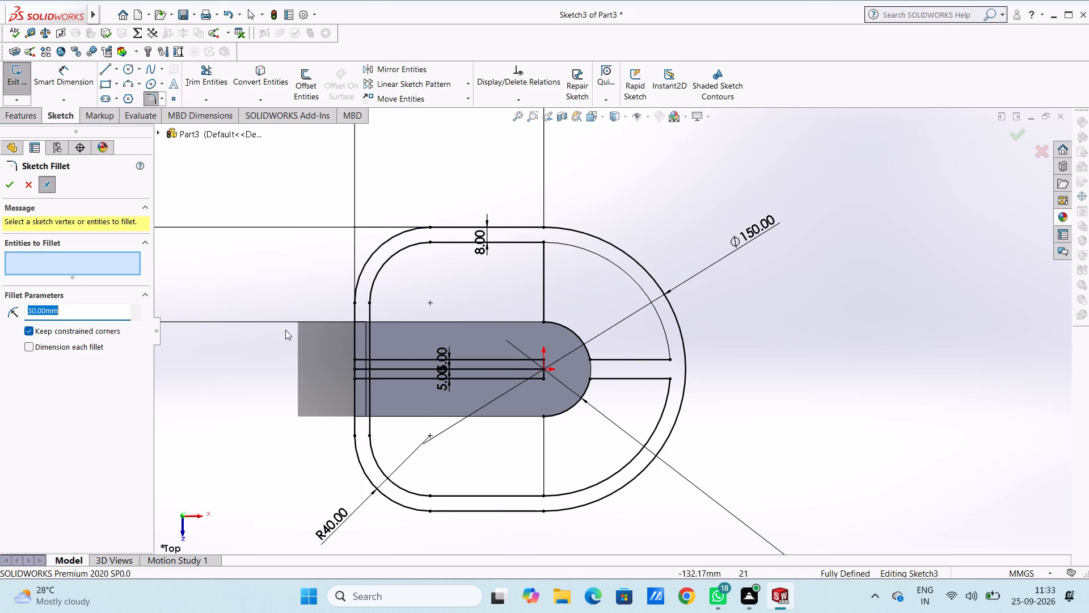
{"action": "type", "text": "10"}
{"action": "key", "text": "Return"}
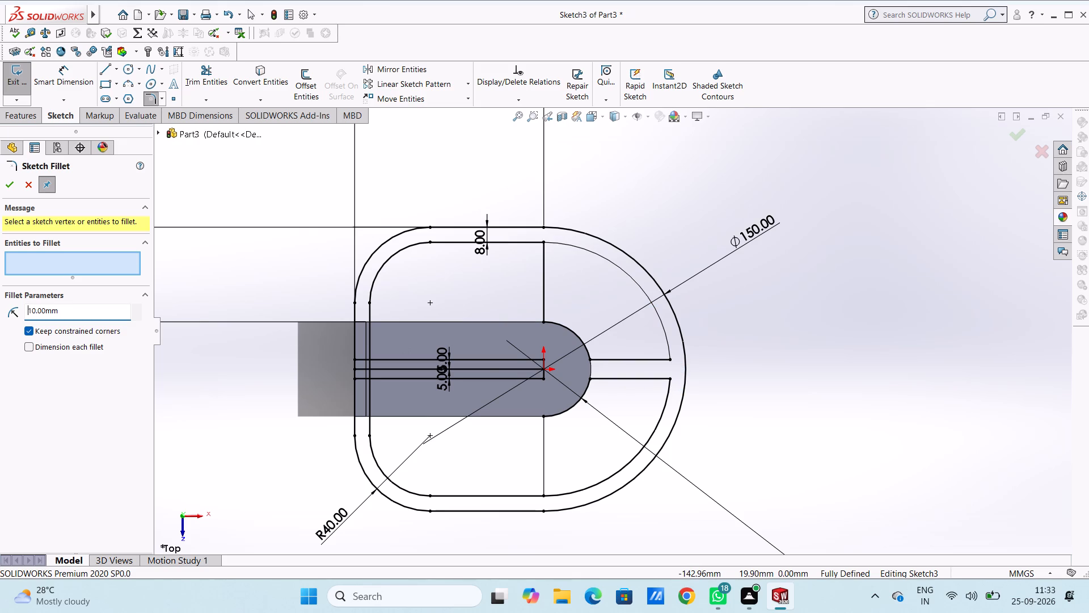
{"action": "left_click", "coordinate": [668, 360]}
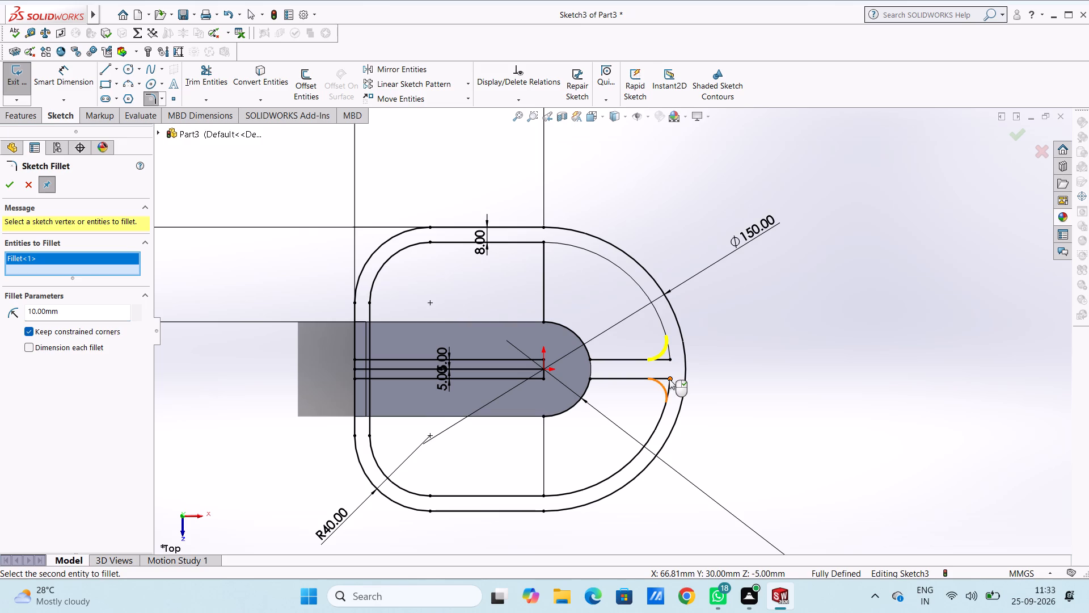
{"action": "left_click", "coordinate": [669, 379]}
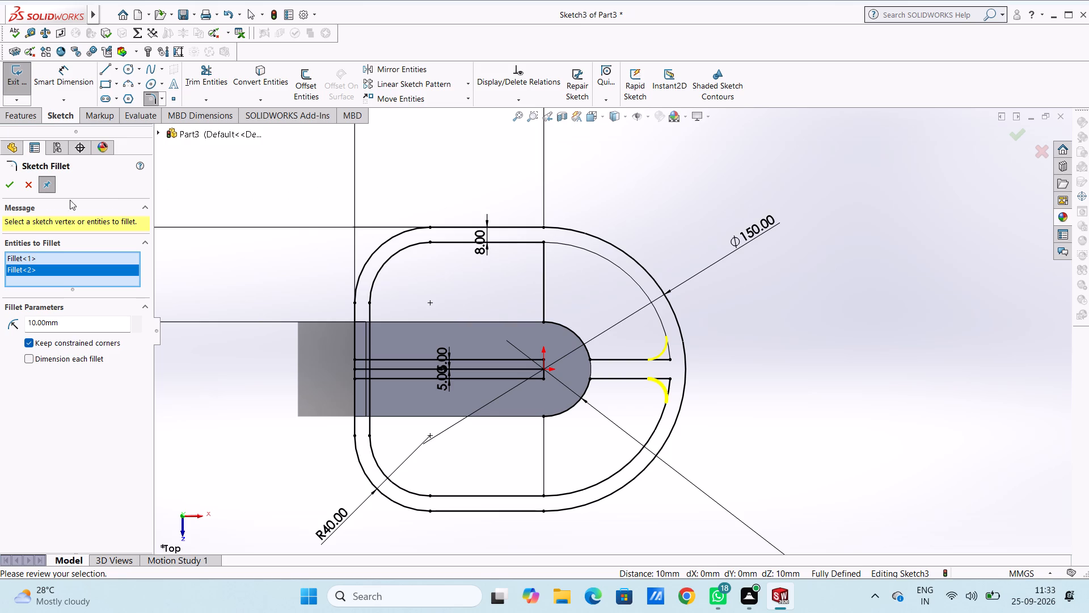
{"action": "left_click", "coordinate": [10, 187]}
{"action": "left_click", "coordinate": [10, 186]}
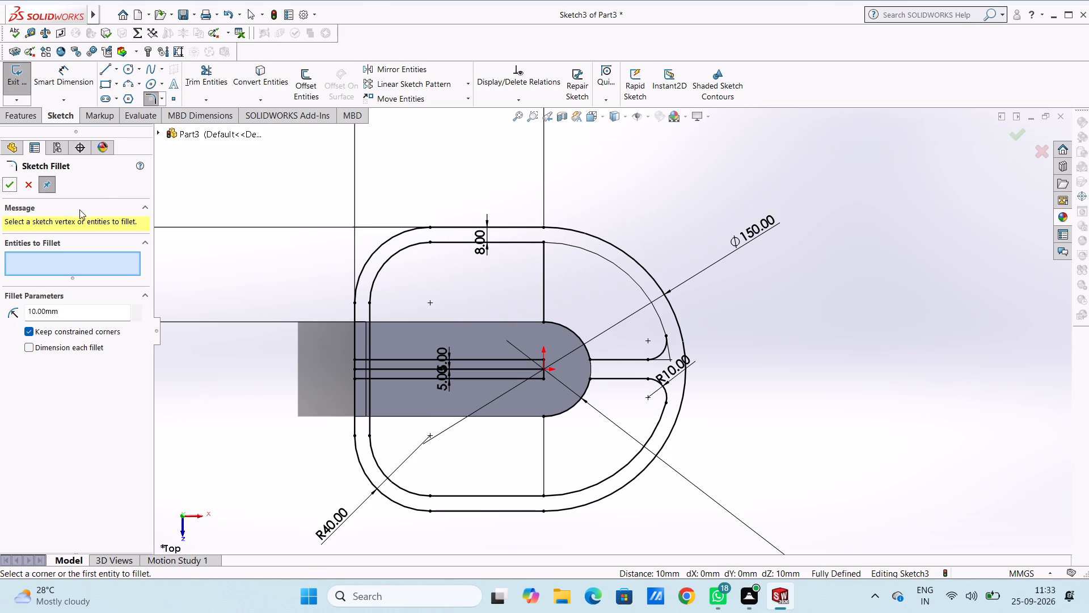
{"action": "left_click", "coordinate": [5, 184]}
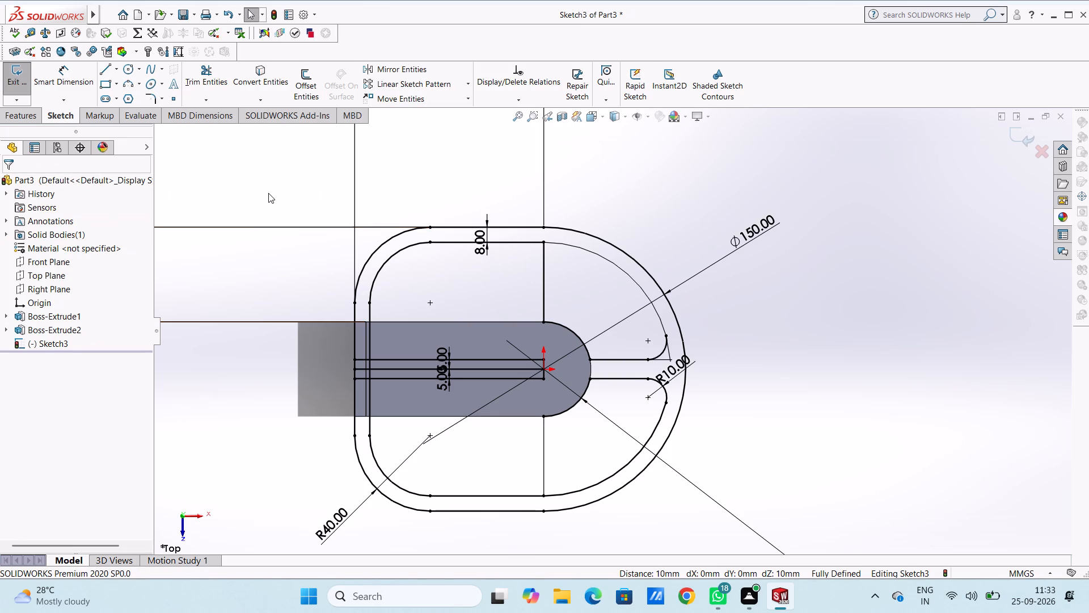
Sketch a horizontal line about 92 mm long from the upper inner corner arc's lower end to the vertical line through the origin.
{"action": "left_click", "coordinate": [268, 193]}
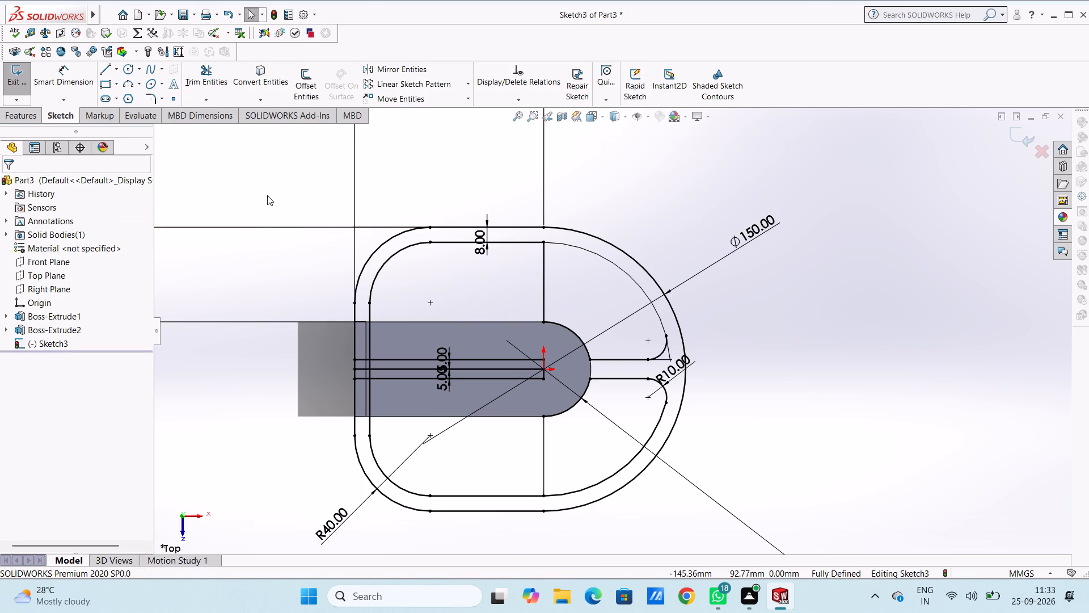
{"action": "middle_click", "coordinate": [270, 195]}
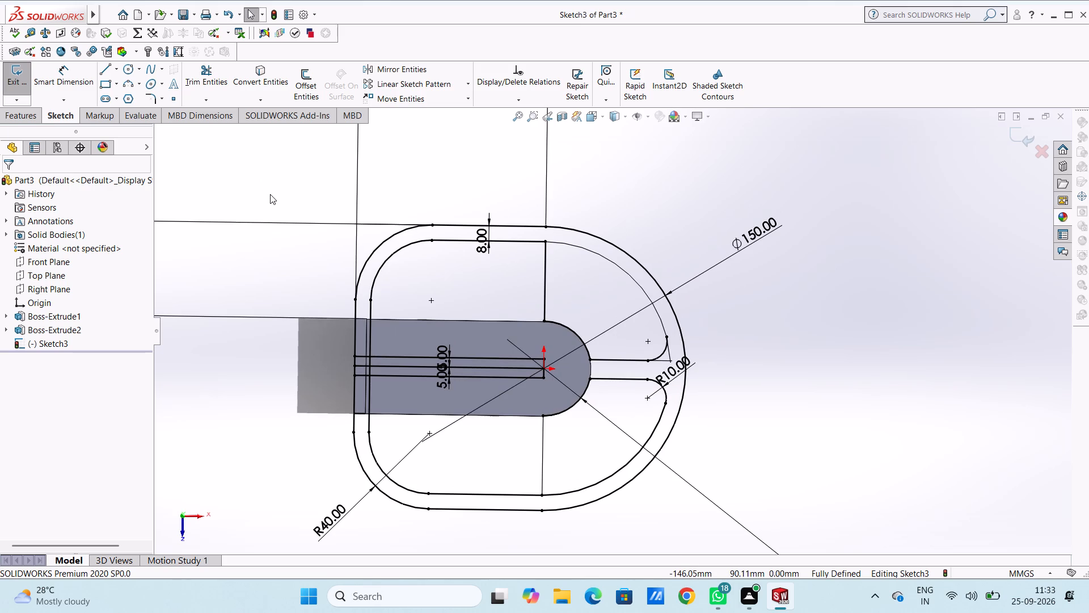
{"action": "key", "text": "ctrl+5"}
{"action": "scroll", "coordinate": [301, 263], "scroll_direction": "up", "scroll_amount": 1}
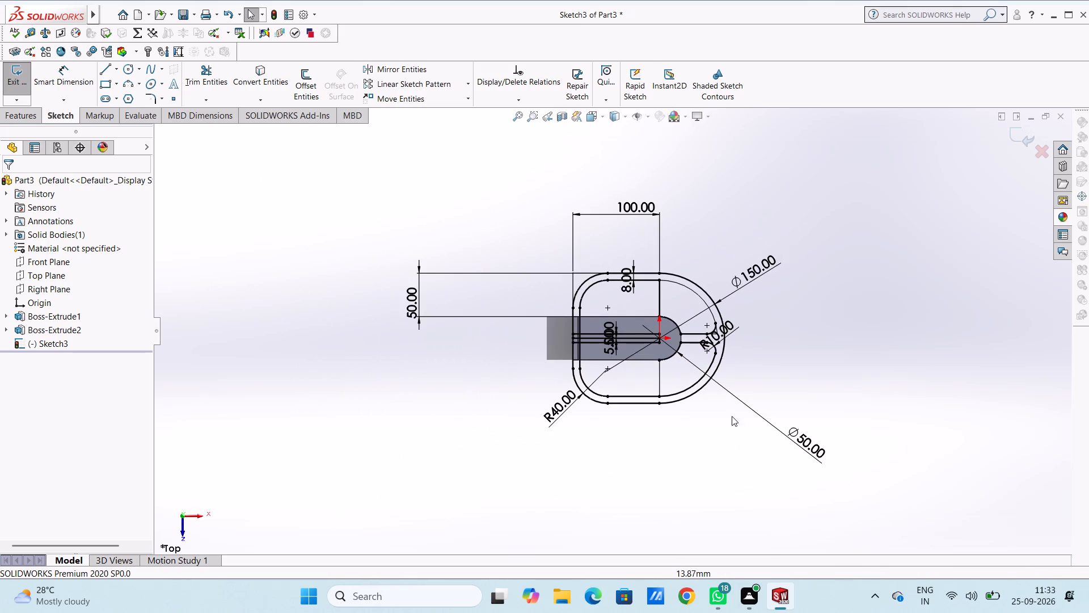
{"action": "scroll", "coordinate": [714, 353], "scroll_direction": "down", "scroll_amount": 3}
{"action": "scroll", "coordinate": [534, 241], "scroll_direction": "down", "scroll_amount": 2}
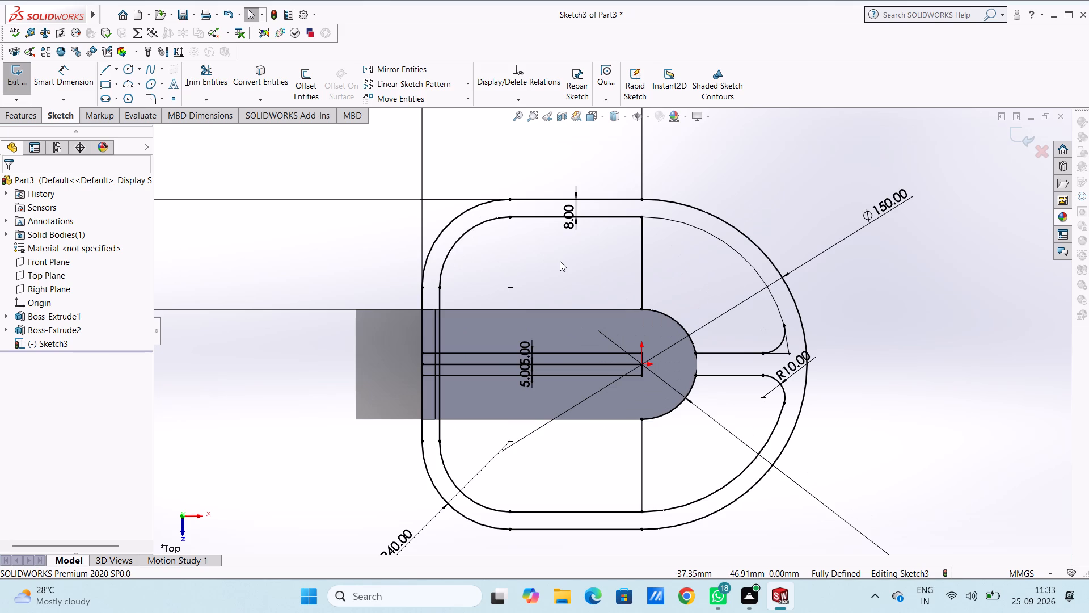
{"action": "left_click", "coordinate": [102, 68]}
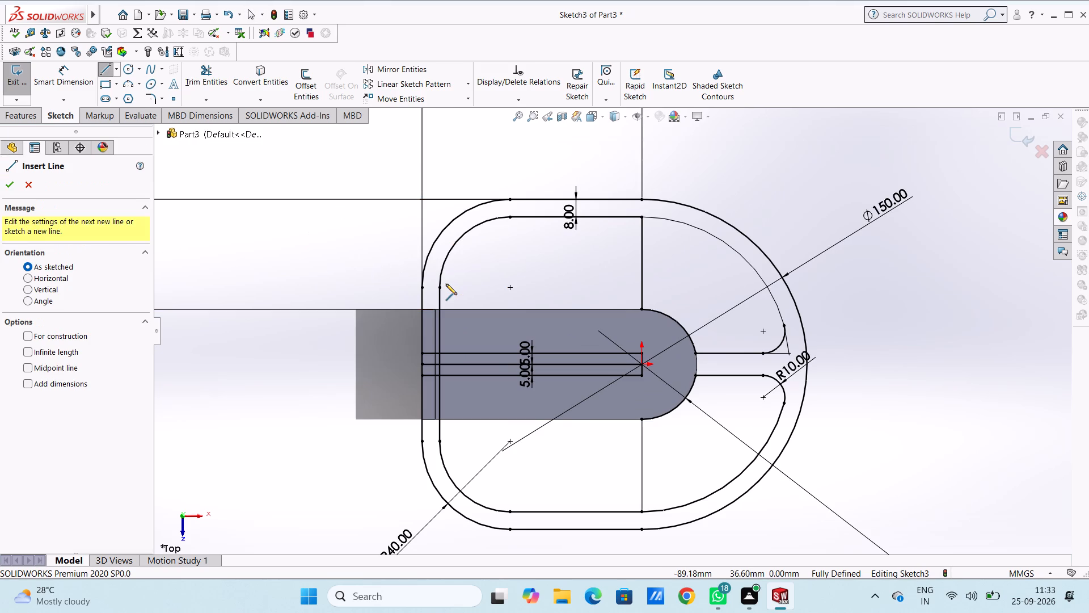
{"action": "left_click", "coordinate": [440, 289]}
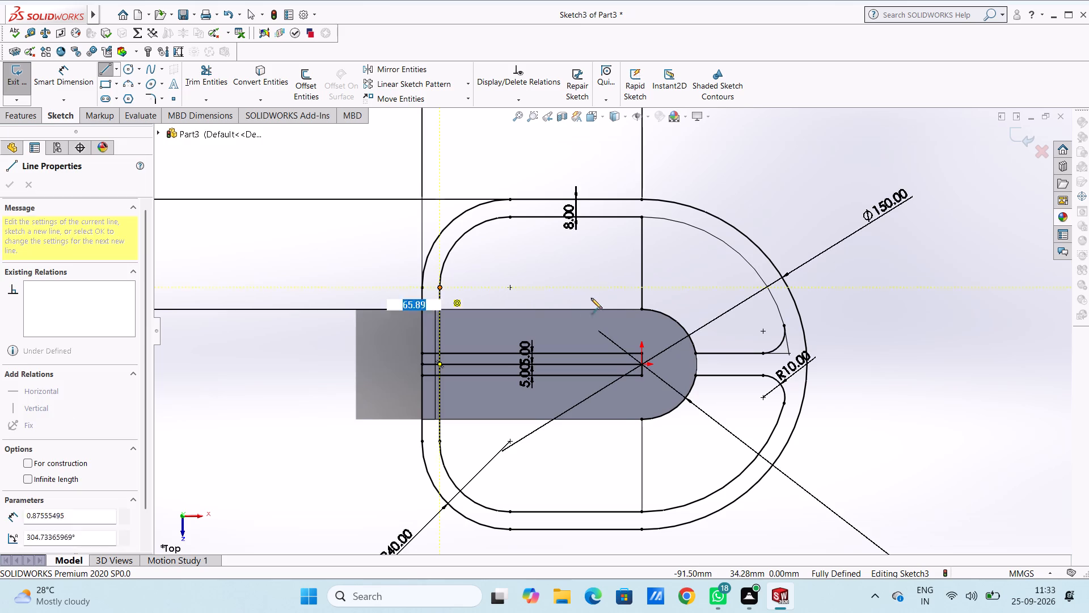
{"action": "left_click", "coordinate": [642, 285]}
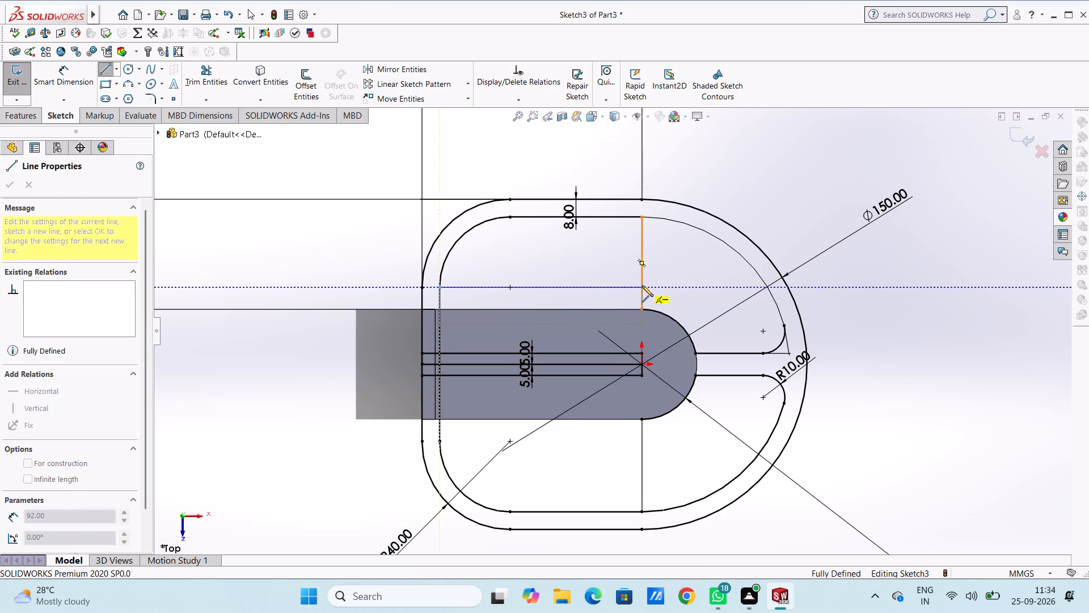
{"action": "key", "text": "Escape"}
{"action": "key", "text": "Escape"}
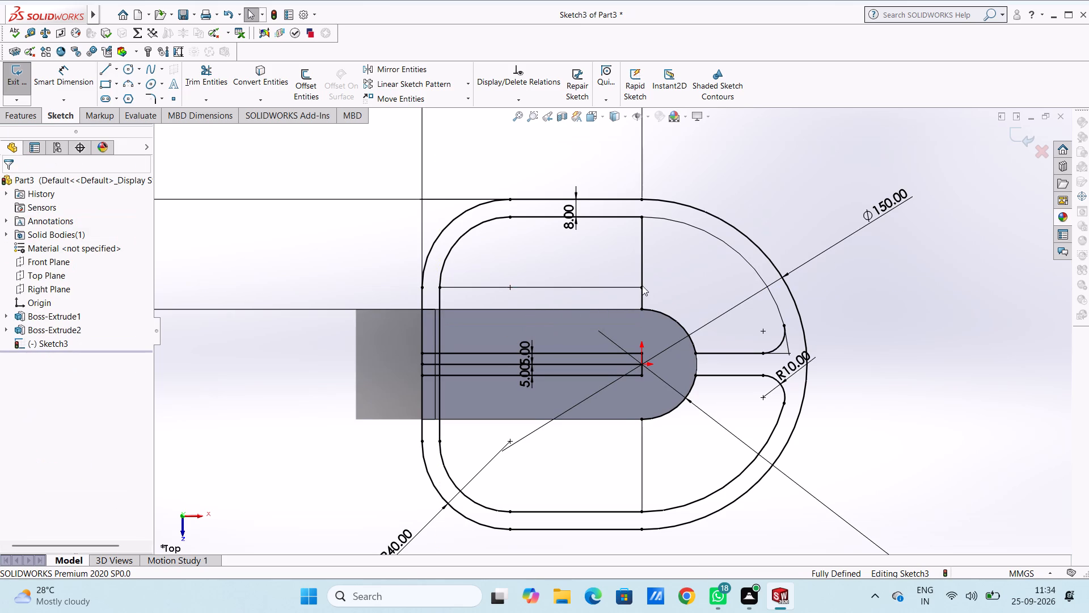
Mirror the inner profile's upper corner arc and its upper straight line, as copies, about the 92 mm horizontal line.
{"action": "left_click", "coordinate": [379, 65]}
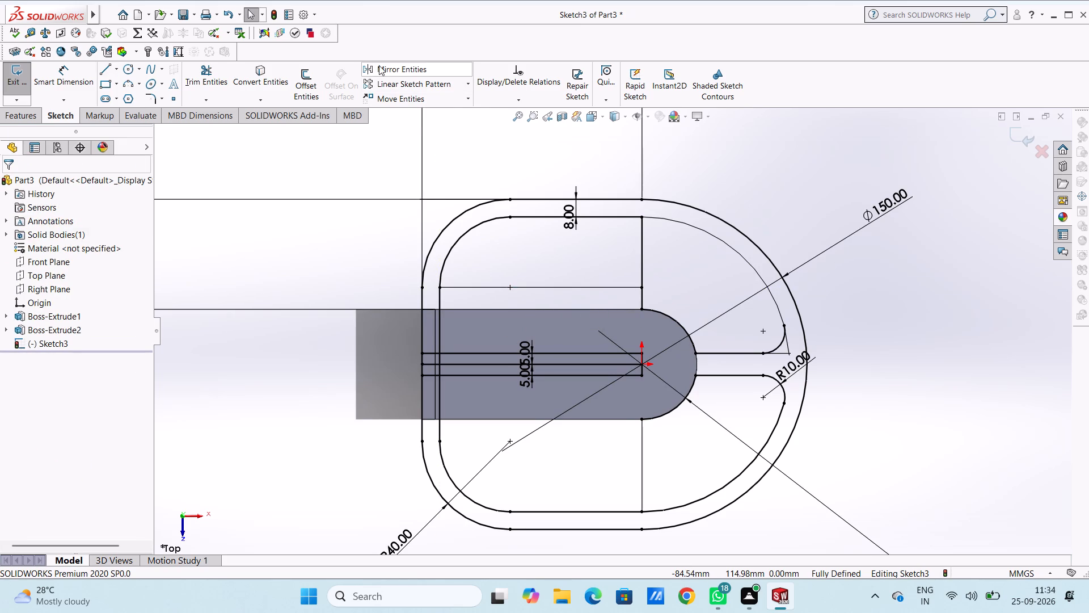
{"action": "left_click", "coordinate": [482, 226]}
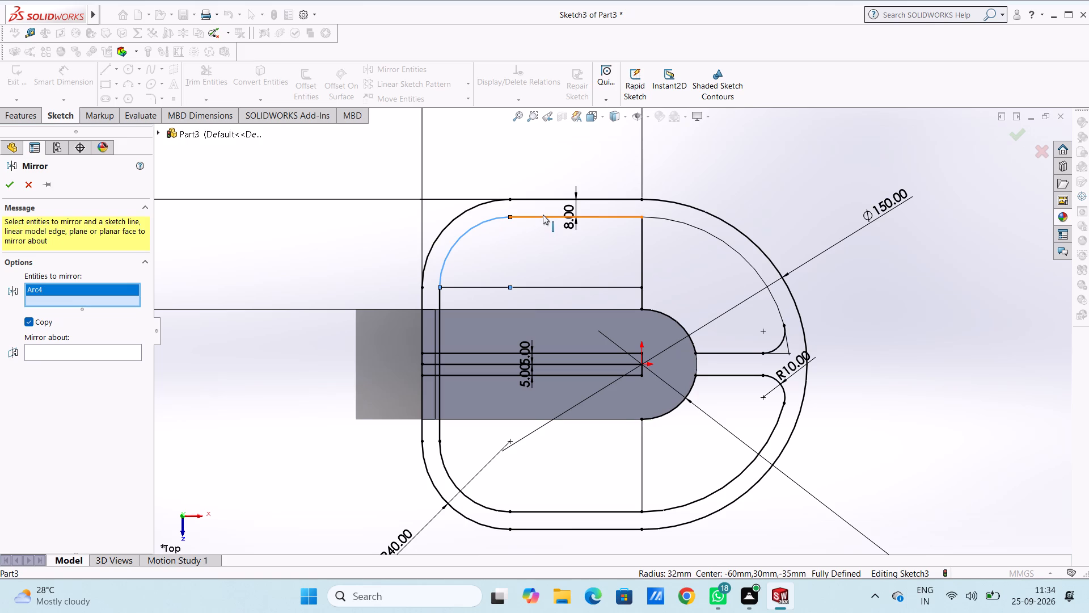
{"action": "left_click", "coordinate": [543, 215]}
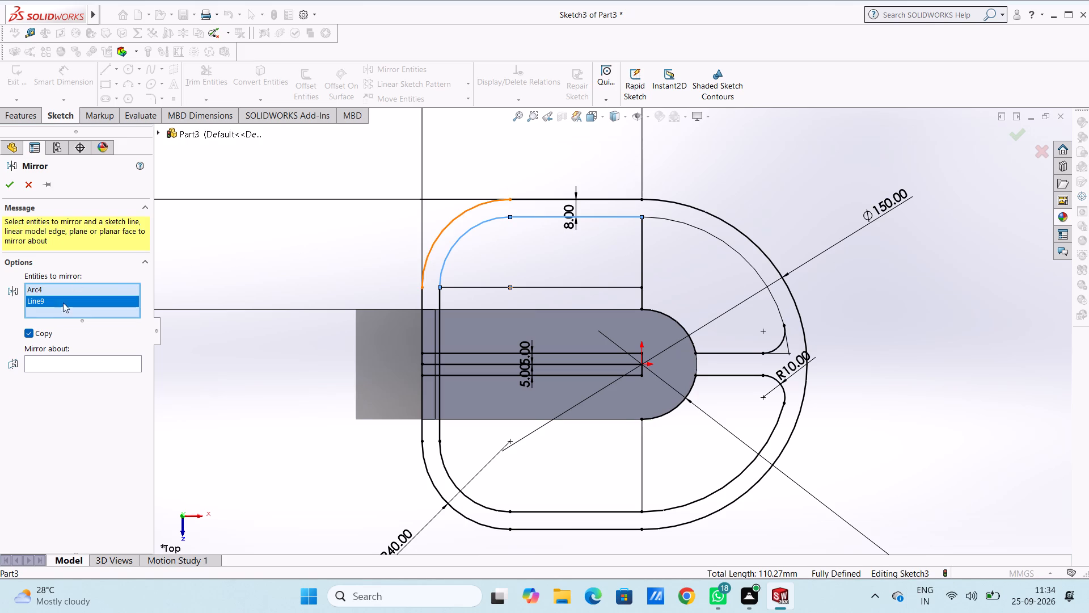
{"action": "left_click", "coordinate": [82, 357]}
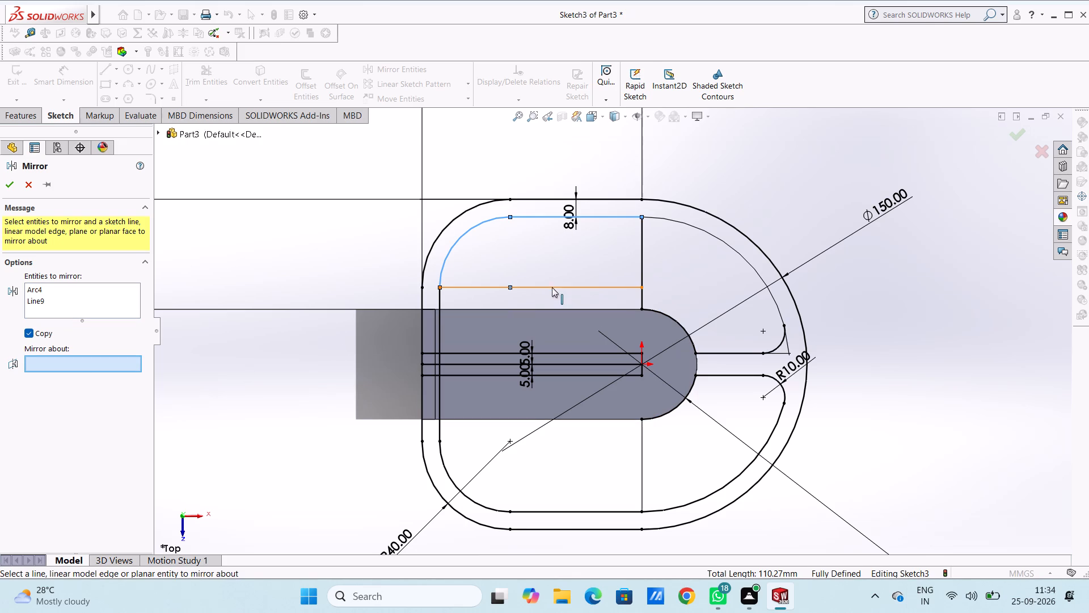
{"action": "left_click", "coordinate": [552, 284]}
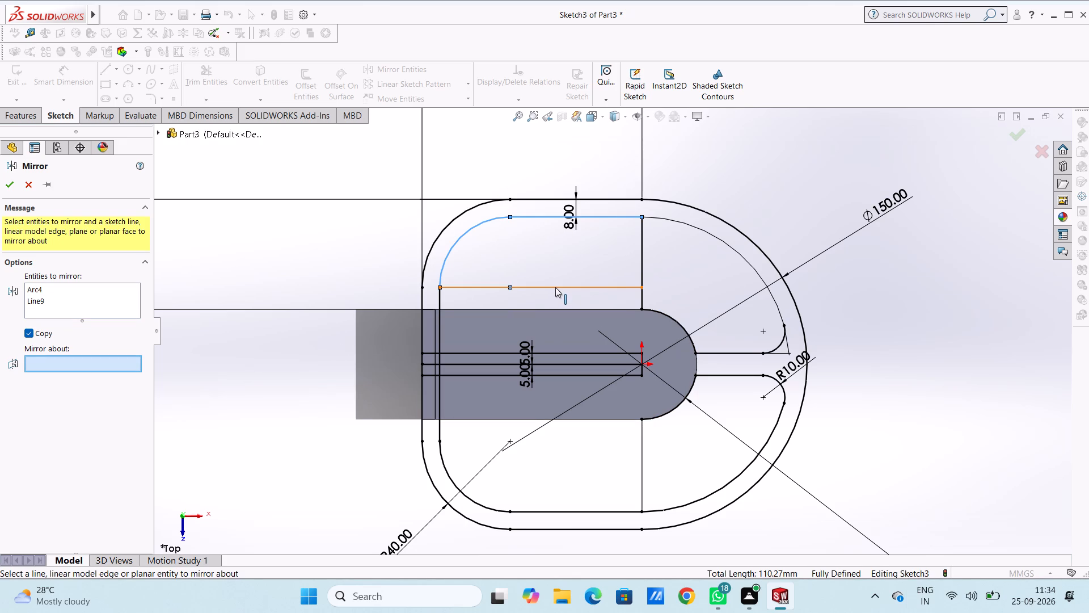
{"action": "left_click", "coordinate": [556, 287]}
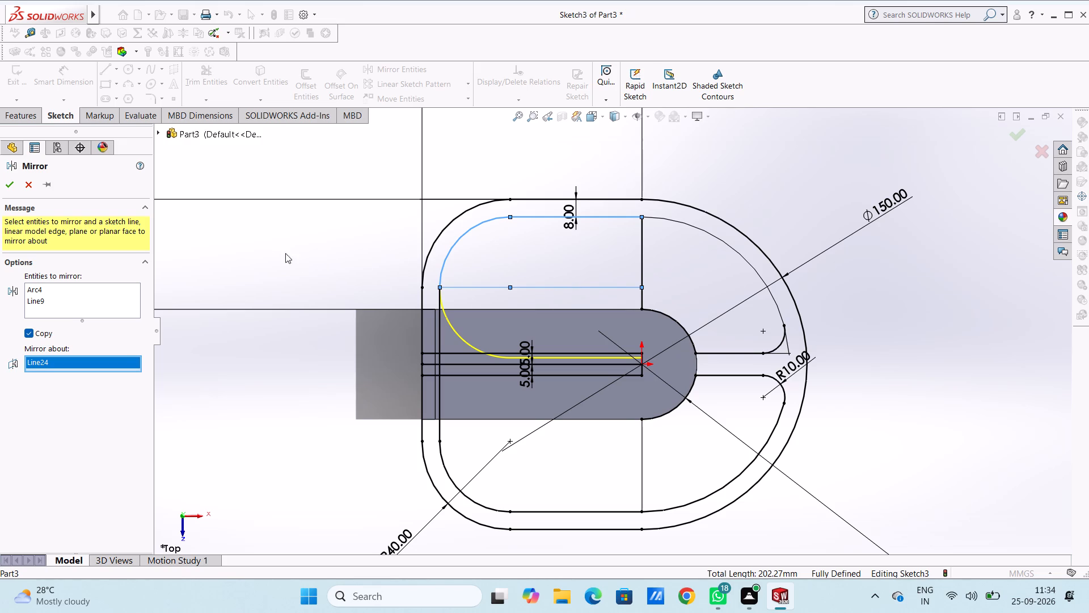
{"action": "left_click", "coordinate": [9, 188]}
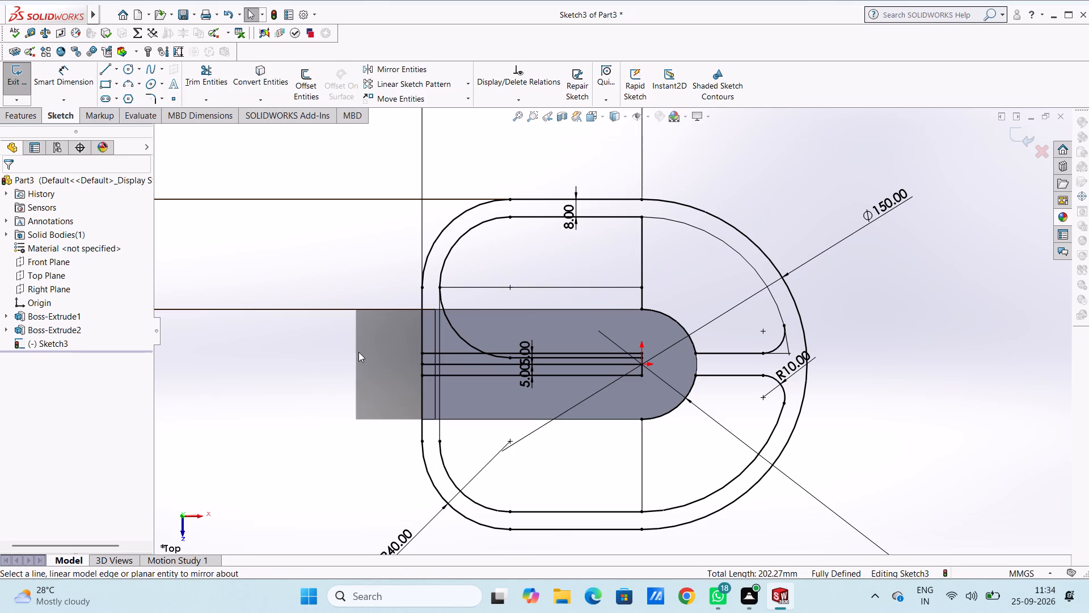
Undo the sketch edits back to before the 50 mm circle was drawn at the origin, including the mirror, horizontal line, fillets and rib trims.
{"action": "scroll", "coordinate": [358, 352], "scroll_direction": "up", "scroll_amount": 2}
{"action": "scroll", "coordinate": [690, 378], "scroll_direction": "down", "scroll_amount": 4}
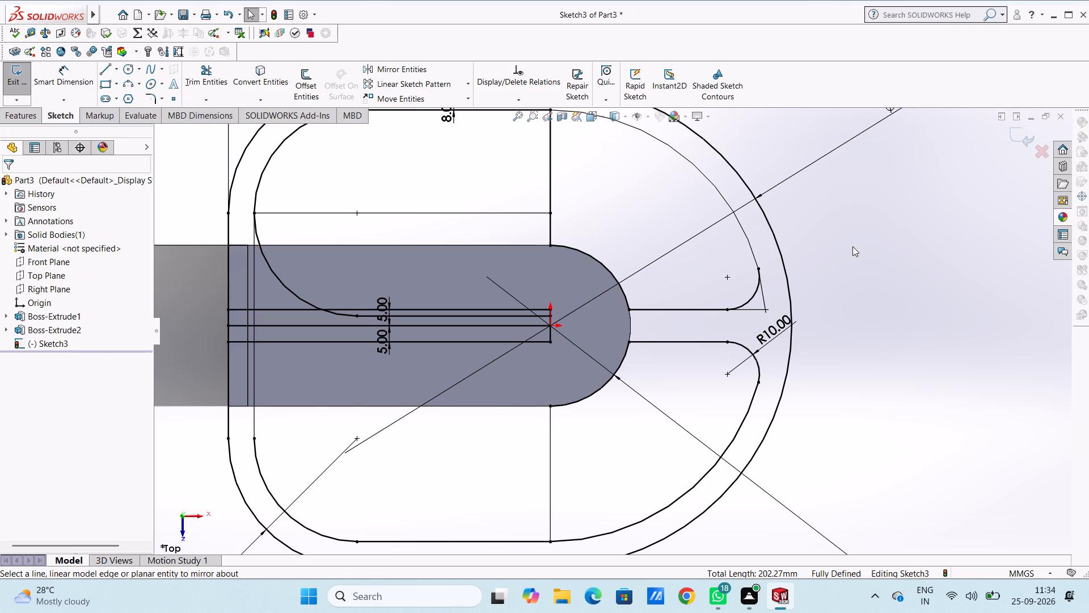
{"action": "key", "text": "ctrl+z"}
{"action": "key", "text": "ctrl+z"}
{"action": "key", "text": "ctrl+z"}
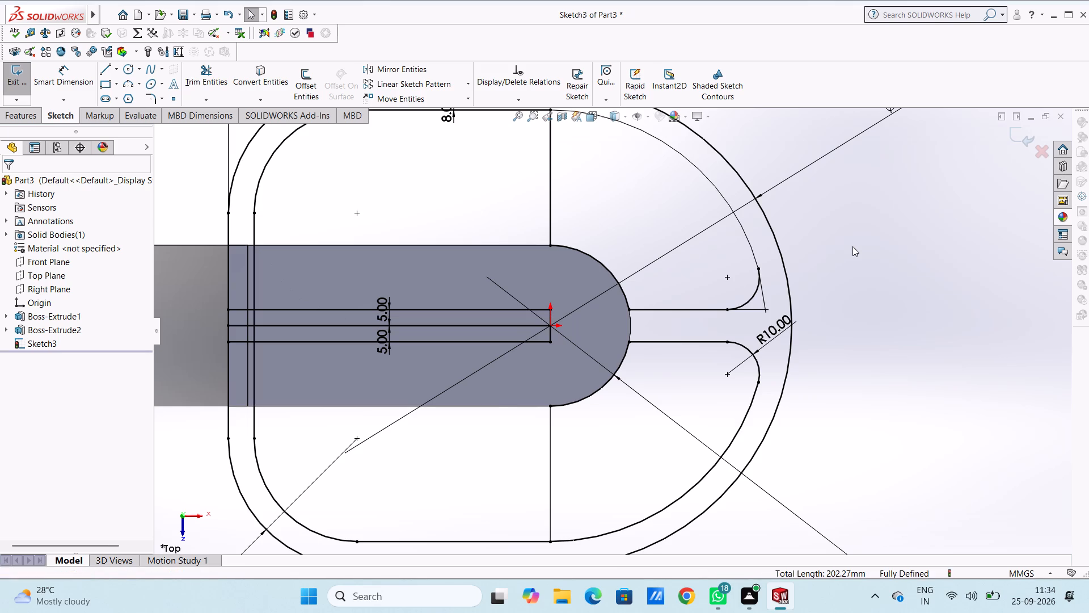
{"action": "key", "text": "ctrl+z"}
{"action": "key", "text": "ctrl+z"}
{"action": "key", "text": "ctrl+z"}
{"action": "key", "text": "ctrl+z"}
{"action": "key", "text": "ctrl+z"}
{"action": "key", "text": "ctrl+z"}
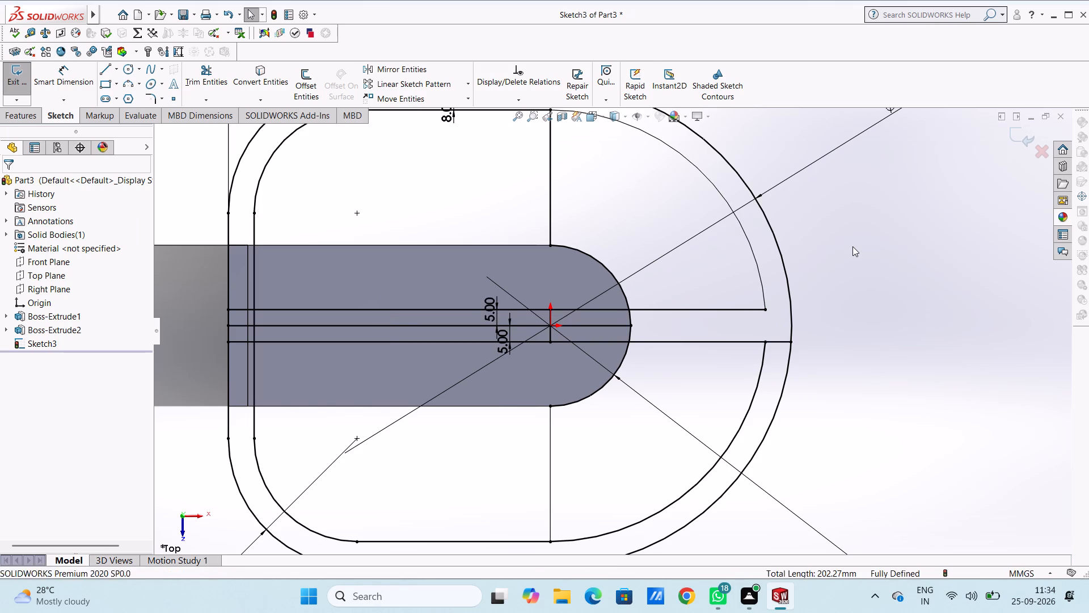
{"action": "key", "text": "ctrl+z"}
{"action": "key", "text": "ctrl+z"}
{"action": "key", "text": "ctrl+z"}
{"action": "key", "text": "ctrl+z"}
{"action": "key", "text": "ctrl+z"}
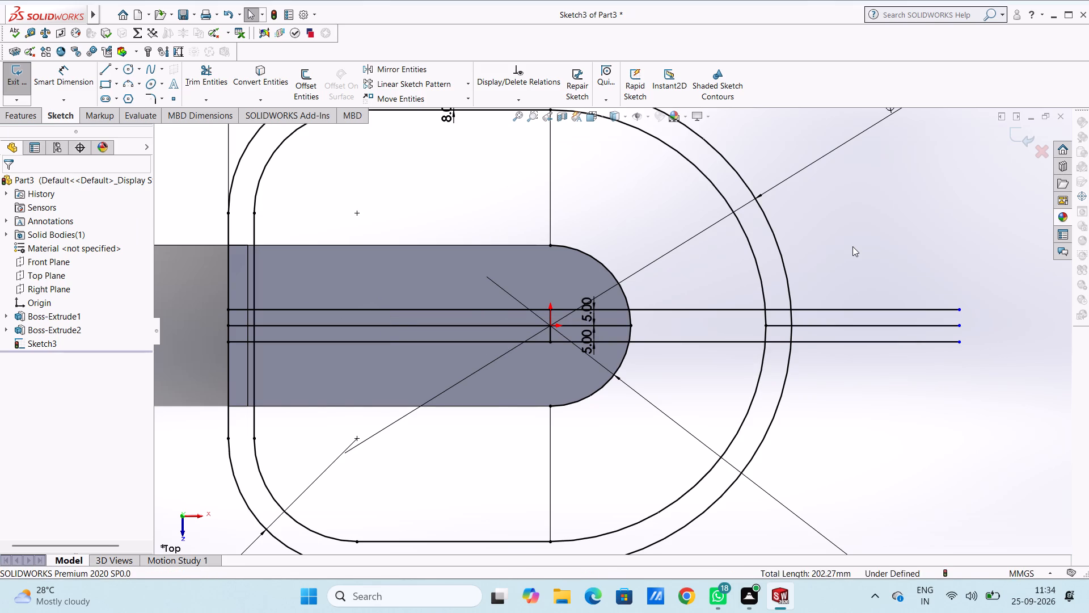
{"action": "key", "text": "ctrl+z"}
{"action": "key", "text": "ctrl+z"}
{"action": "key", "text": "ctrl+z"}
{"action": "key", "text": "ctrl+z"}
{"action": "key", "text": "ctrl+z"}
{"action": "key", "text": "ctrl+z"}
{"action": "key", "text": "ctrl+z"}
{"action": "key", "text": "ctrl+z"}
{"action": "key", "text": "ctrl+z"}
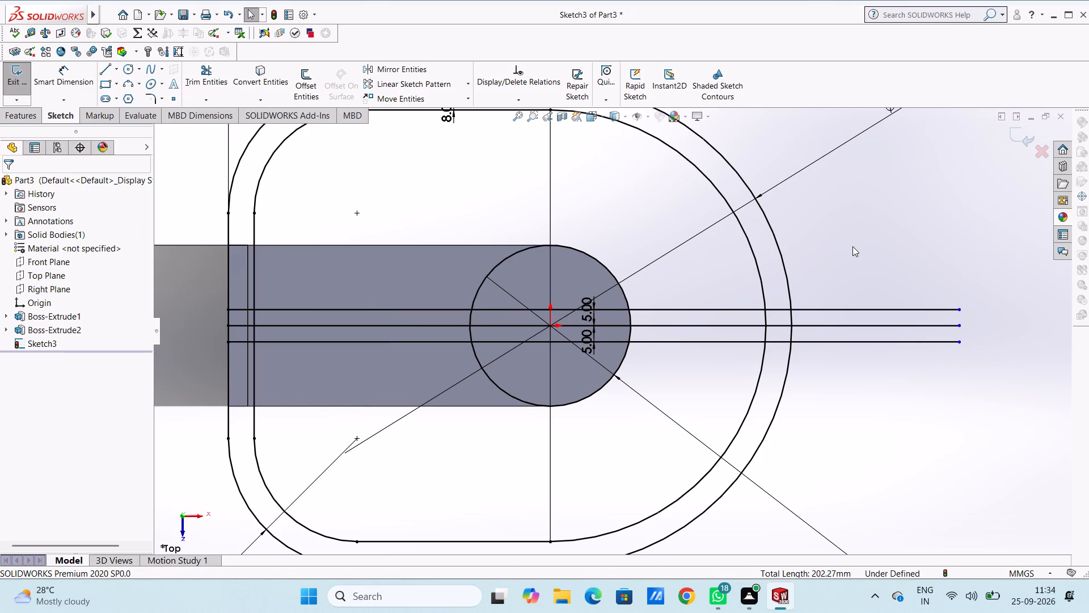
{"action": "key", "text": "ctrl+z"}
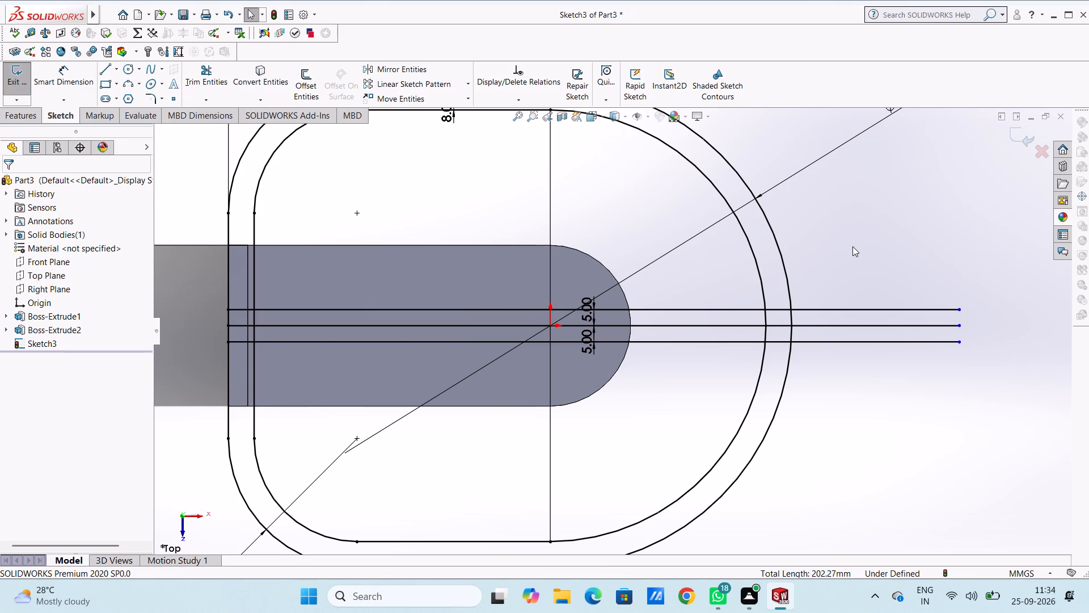
Sketch a circle of 15 mm radius centred on the origin.
{"action": "scroll", "coordinate": [694, 251], "scroll_direction": "up", "scroll_amount": 3}
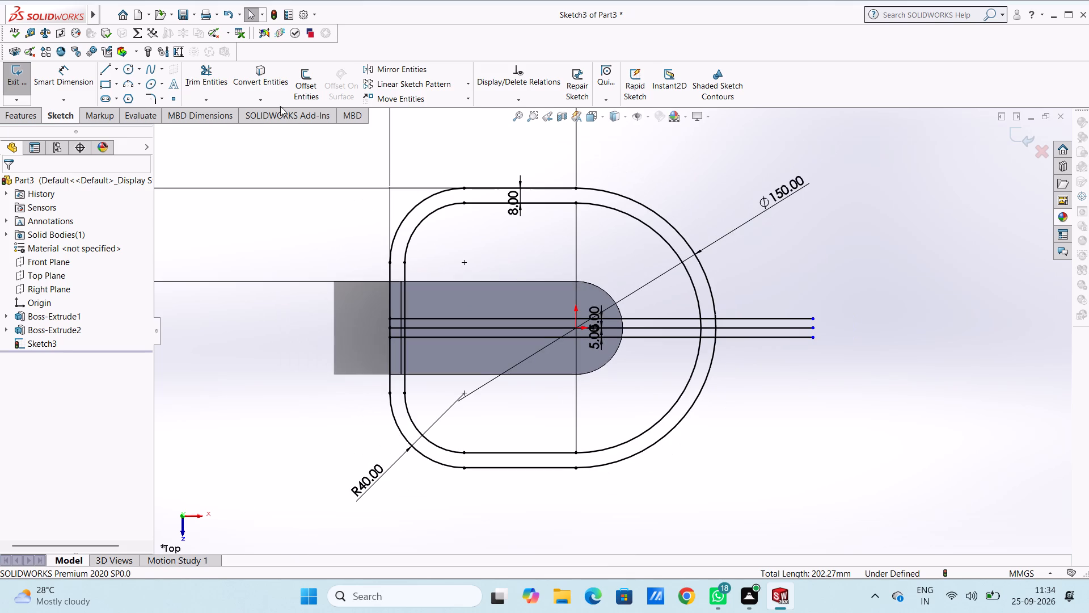
{"action": "left_click", "coordinate": [127, 68]}
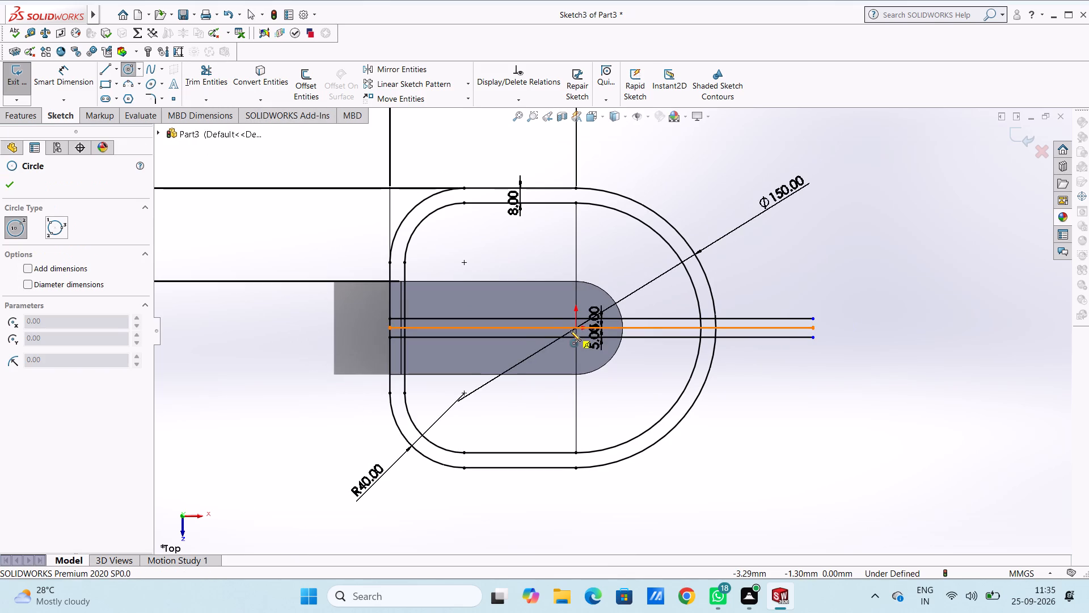
{"action": "left_click", "coordinate": [577, 326]}
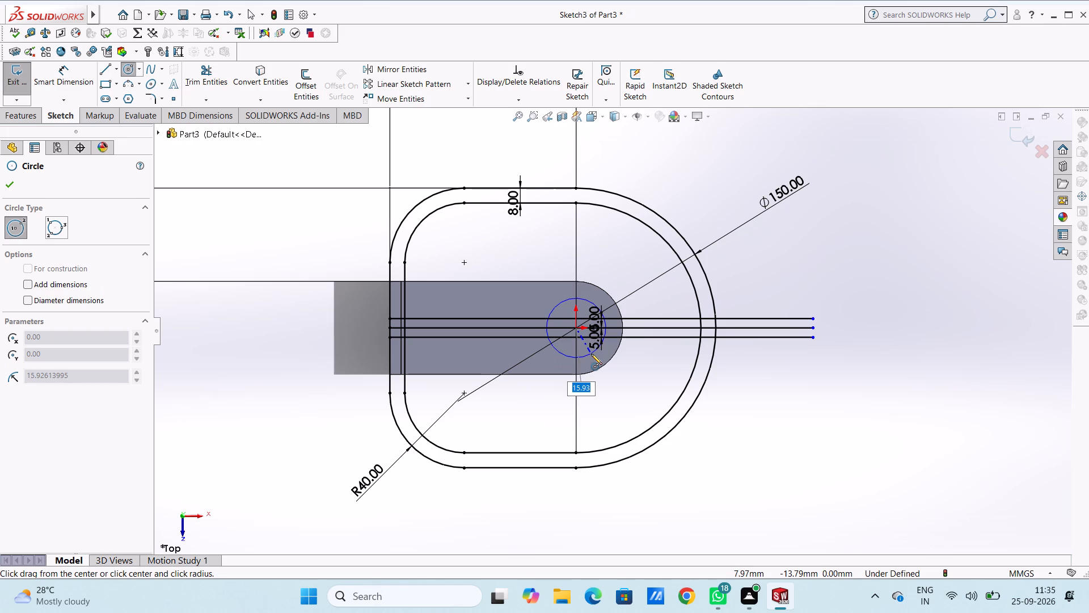
{"action": "type", "text": "15"}
{"action": "key", "text": "Return"}
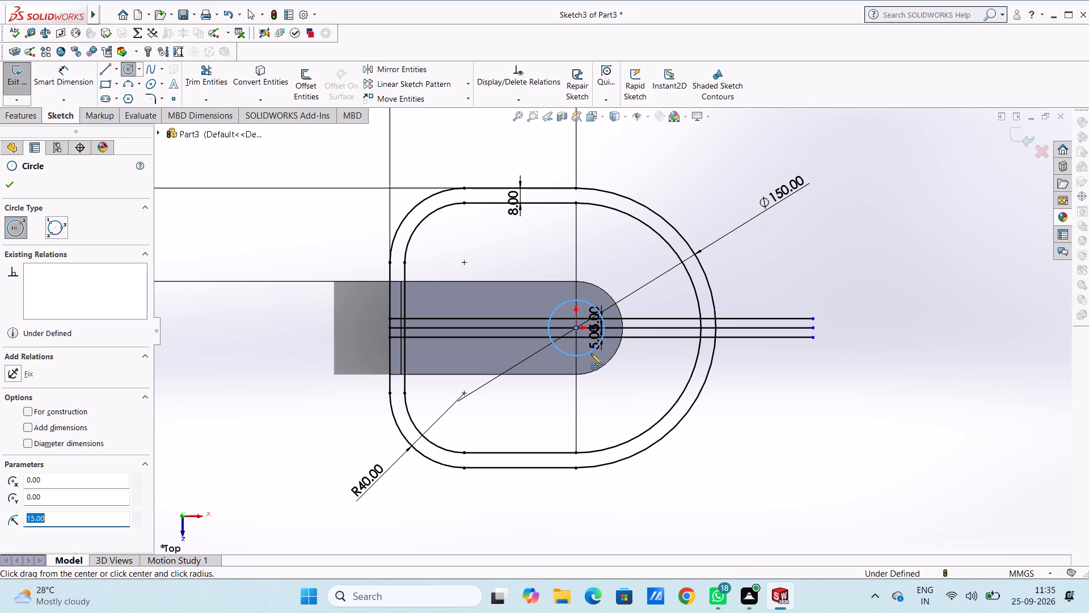
{"action": "key", "text": "Escape"}
{"action": "key", "text": "Escape"}
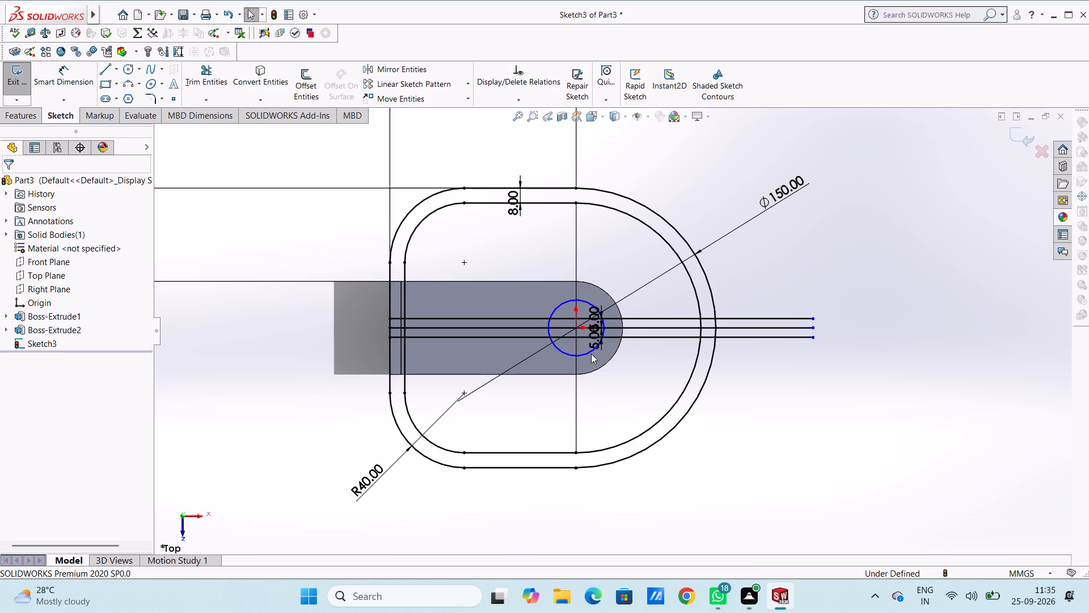
Delete the middle of the three horizontal rib lines, which runs through the origin.
{"action": "left_click", "coordinate": [664, 328]}
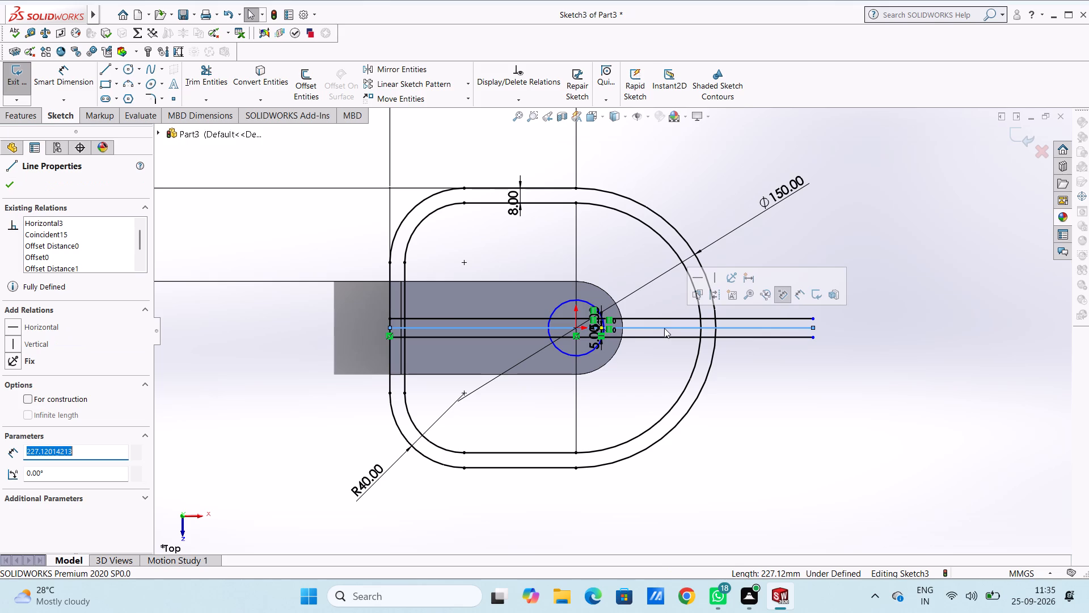
{"action": "key", "text": "Delete"}
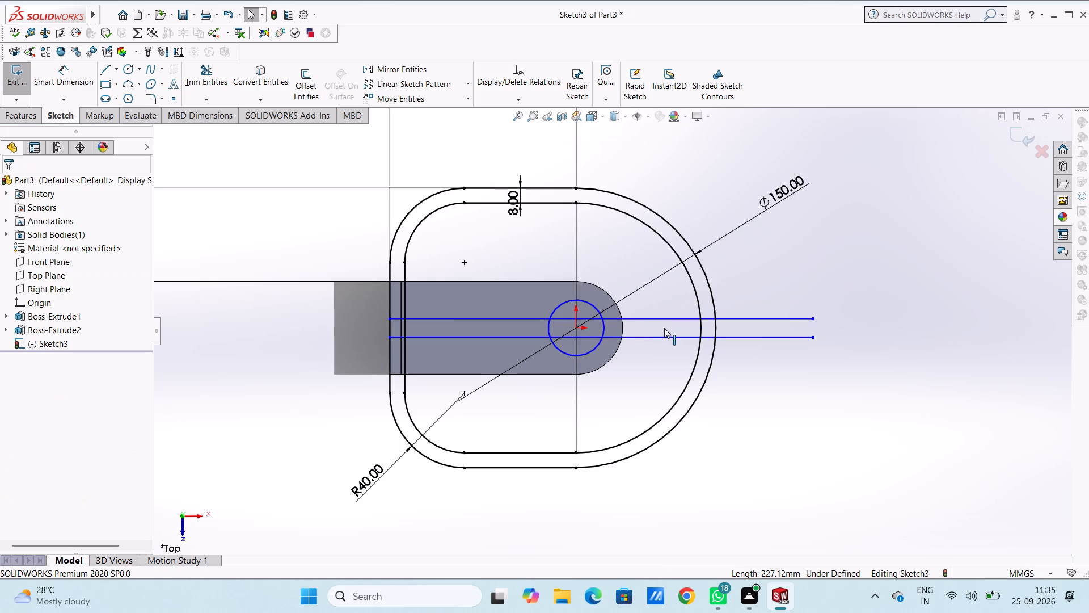
Dimension the circle at the origin with a diameter of 30 mm.
{"action": "left_click", "coordinate": [124, 68]}
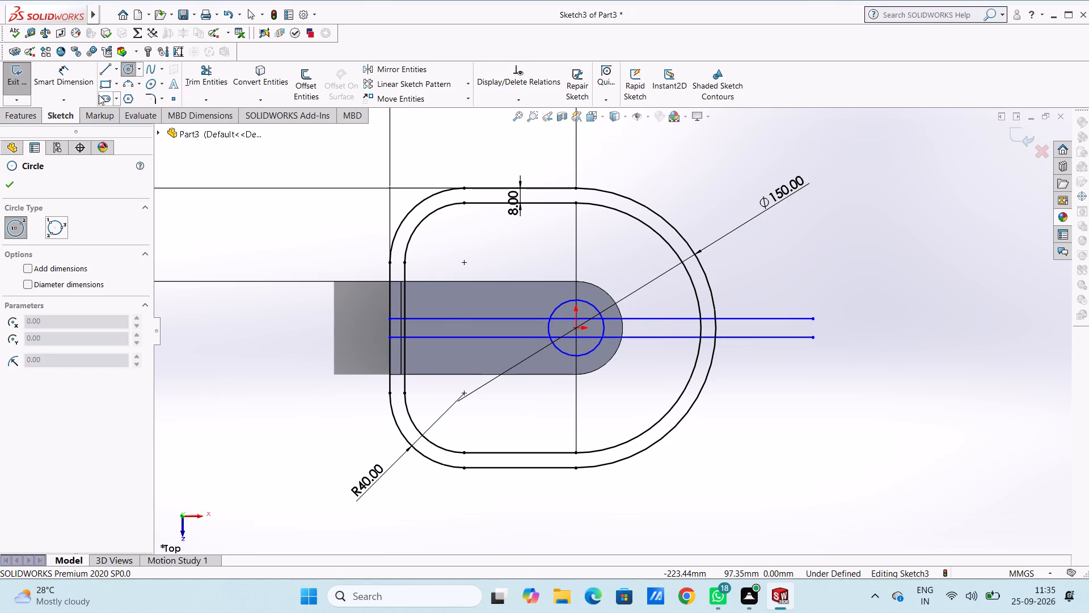
{"action": "left_click", "coordinate": [71, 73]}
{"action": "left_click", "coordinate": [593, 352]}
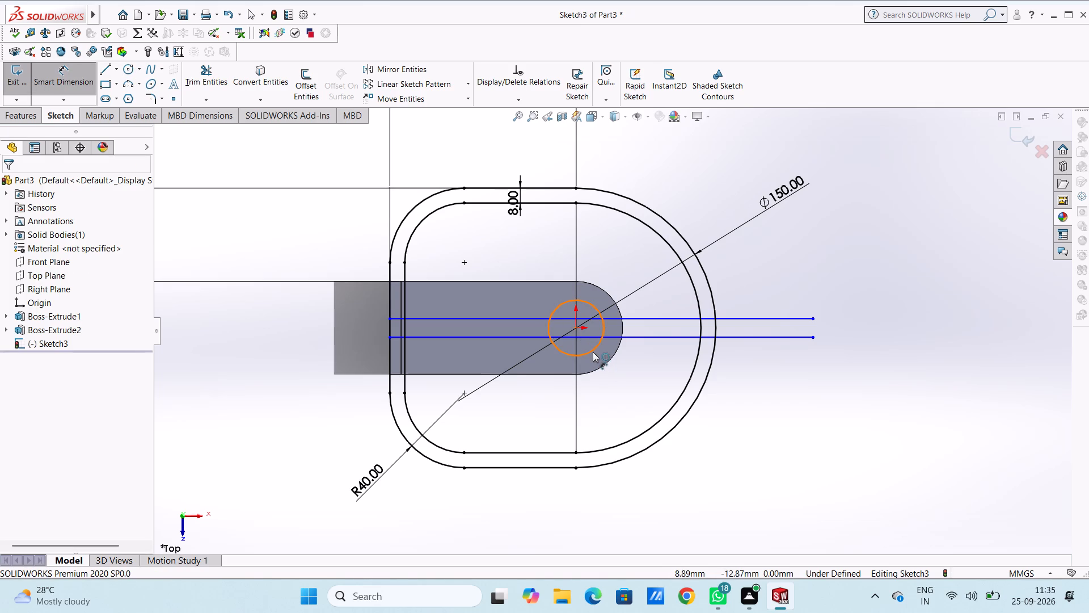
{"action": "left_click", "coordinate": [825, 485]}
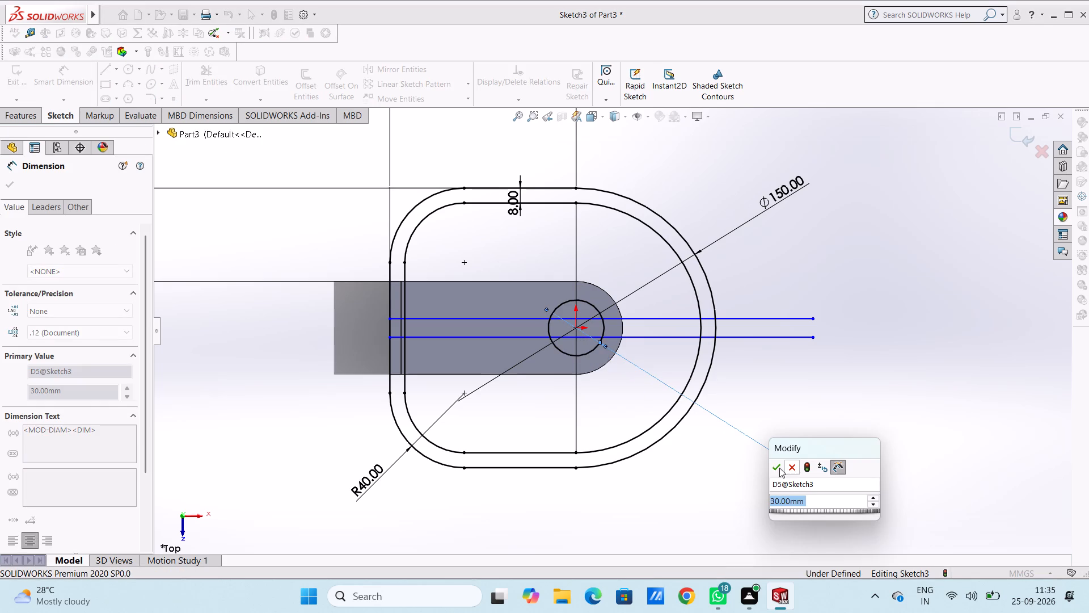
{"action": "left_click", "coordinate": [779, 466]}
{"action": "left_click", "coordinate": [791, 404]}
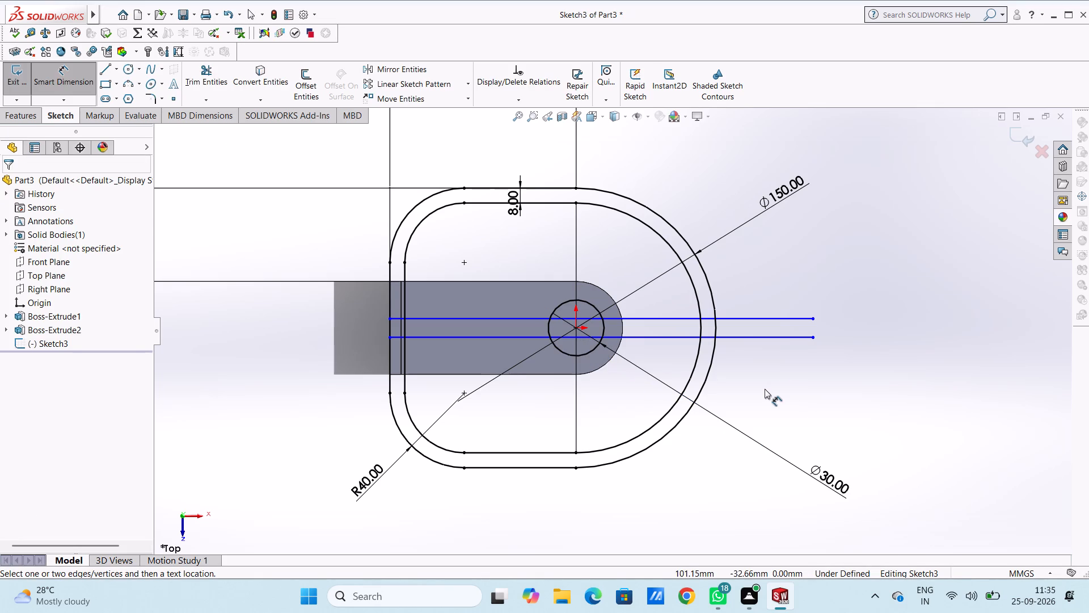
{"action": "key", "text": "Escape"}
{"action": "key", "text": "Escape"}
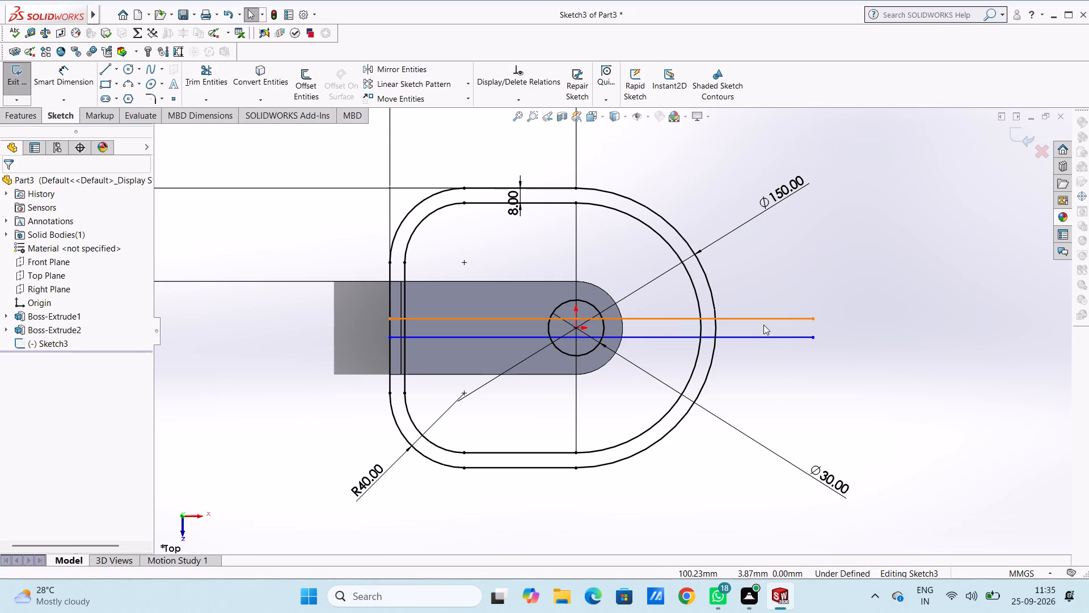
Delete the two remaining horizontal rib lines above and below the origin.
{"action": "left_click", "coordinate": [765, 339]}
{"action": "left_click", "coordinate": [761, 316], "text": "ctrl"}
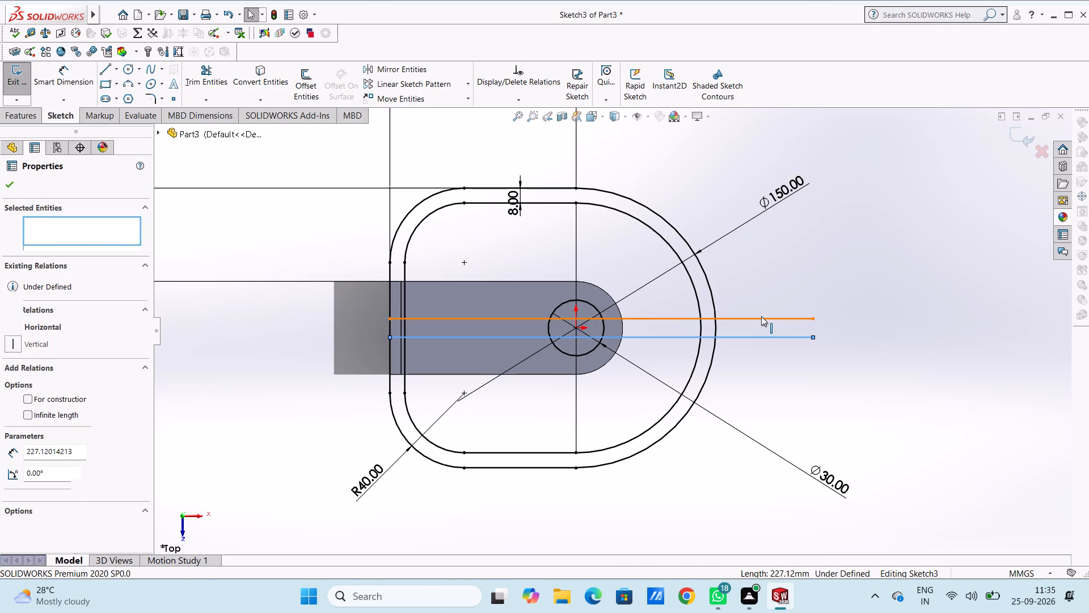
{"action": "key", "text": "Delete"}
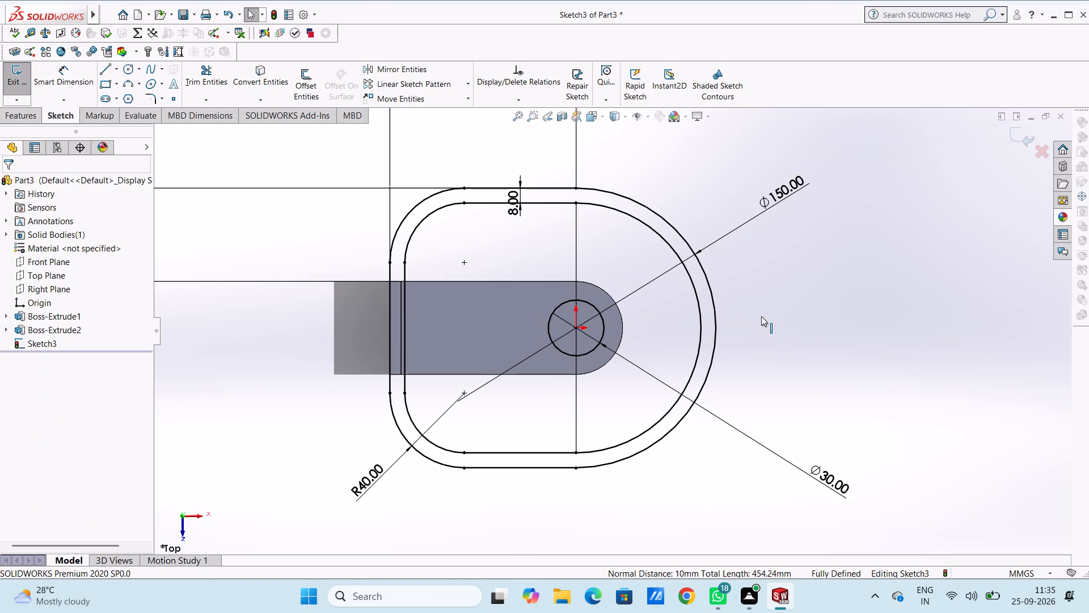
{"action": "left_click", "coordinate": [787, 296]}
Sketch a 92 mm horizontal line from the lower end of the inner profile's upper corner arc to the vertical line through the origin.
{"action": "scroll", "coordinate": [617, 315], "scroll_direction": "down", "scroll_amount": 1}
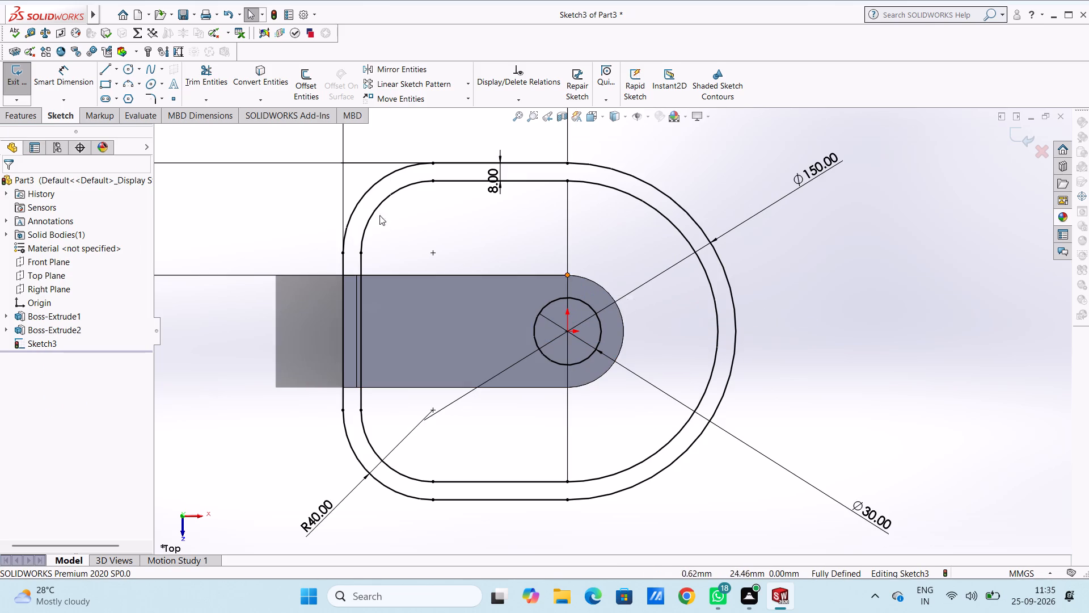
{"action": "left_click", "coordinate": [102, 68]}
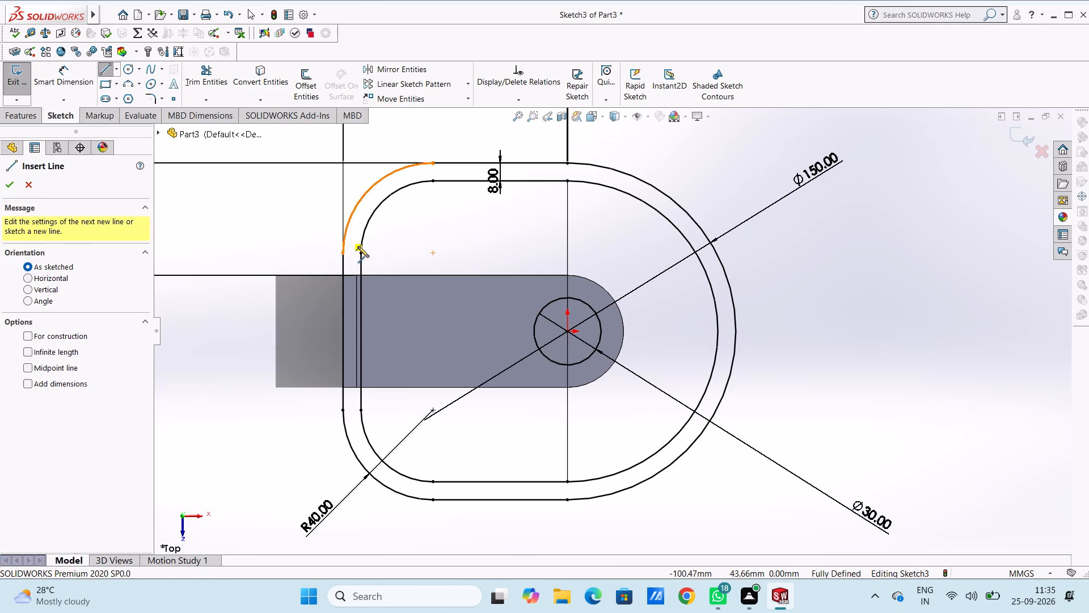
{"action": "left_click", "coordinate": [362, 254]}
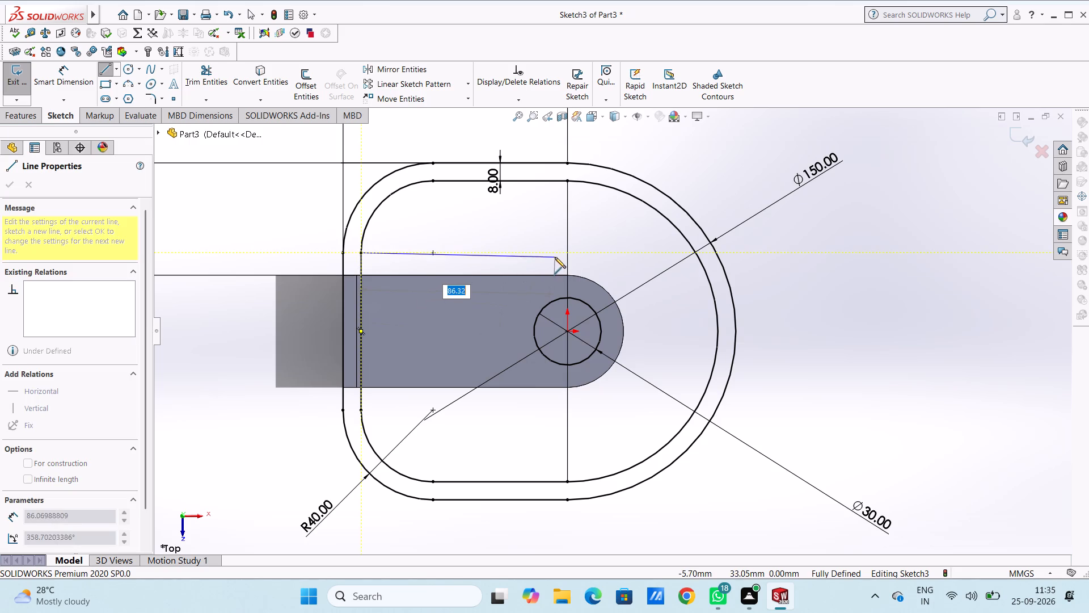
{"action": "left_click", "coordinate": [567, 254]}
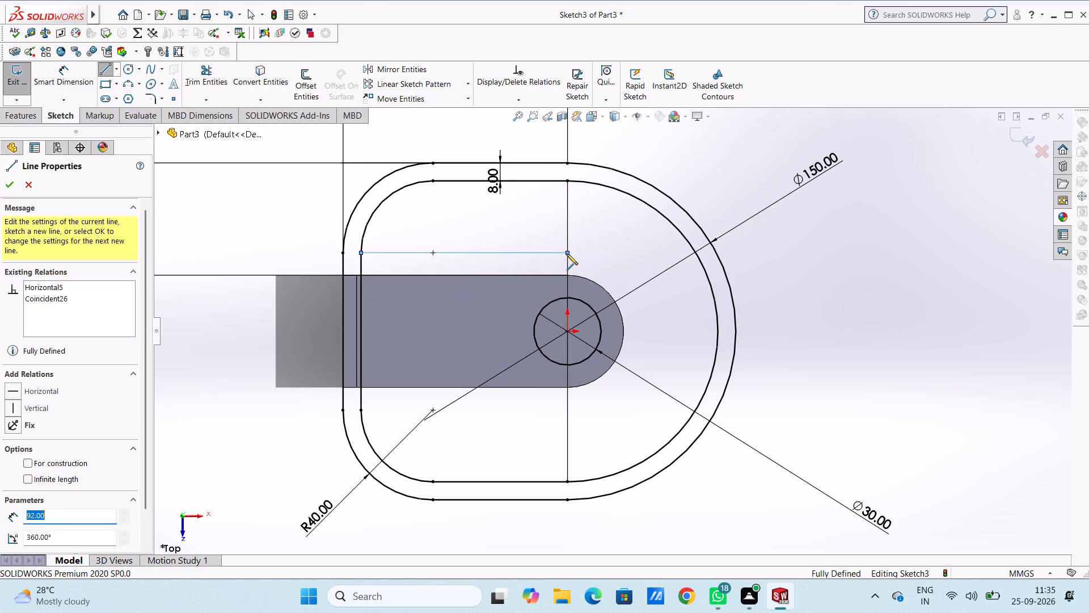
{"action": "key", "text": "Escape"}
{"action": "key", "text": "Escape"}
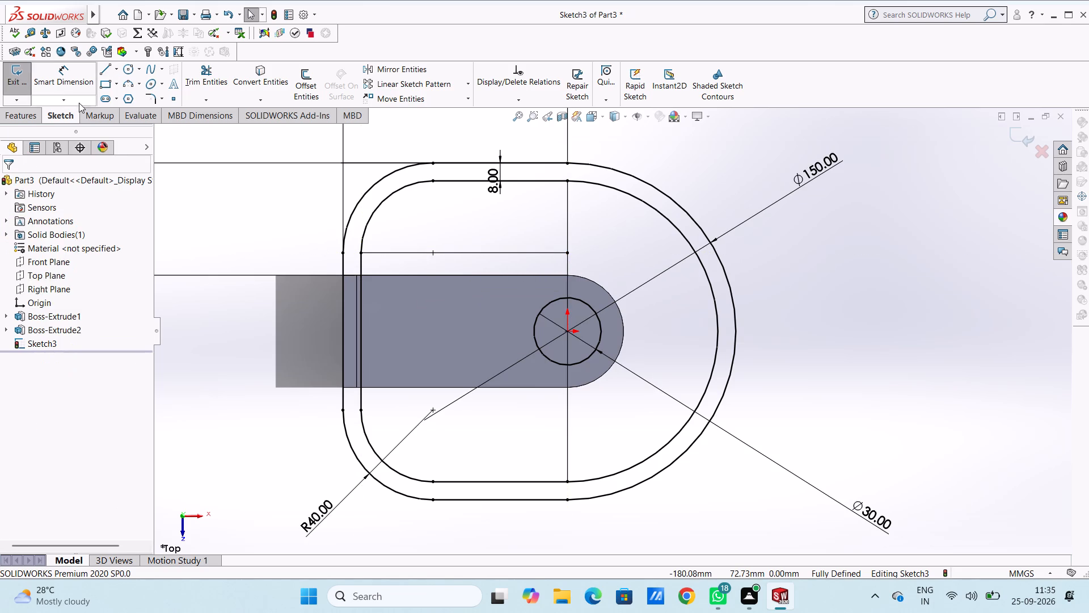
Sketch a 92 mm horizontal line from the upper end of the inner profile's lower corner arc to the vertical line through the origin.
{"action": "left_click", "coordinate": [111, 73]}
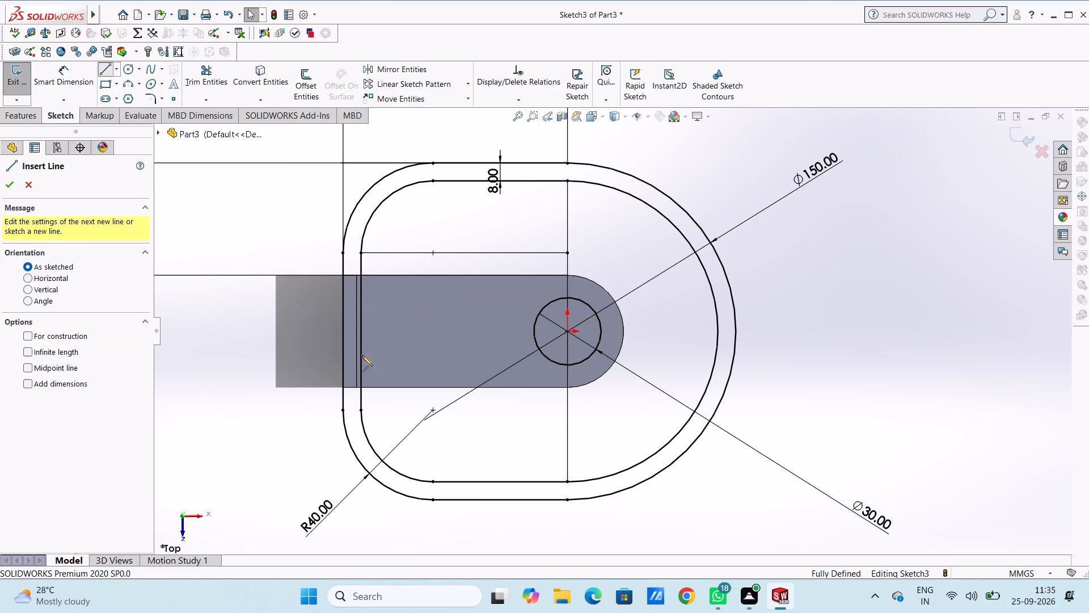
{"action": "left_click", "coordinate": [362, 410]}
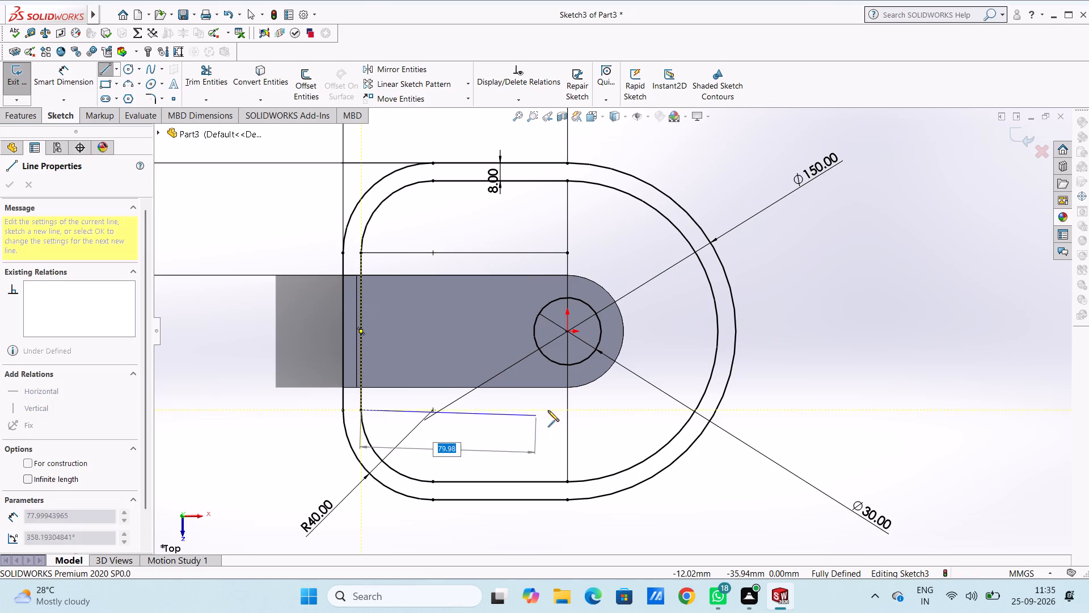
{"action": "left_click", "coordinate": [567, 408]}
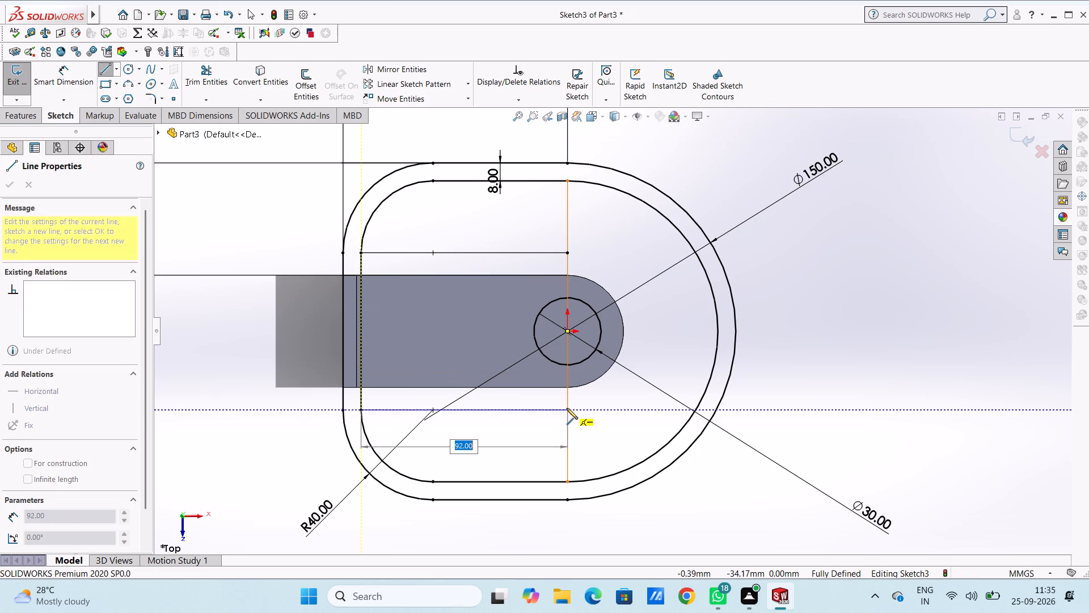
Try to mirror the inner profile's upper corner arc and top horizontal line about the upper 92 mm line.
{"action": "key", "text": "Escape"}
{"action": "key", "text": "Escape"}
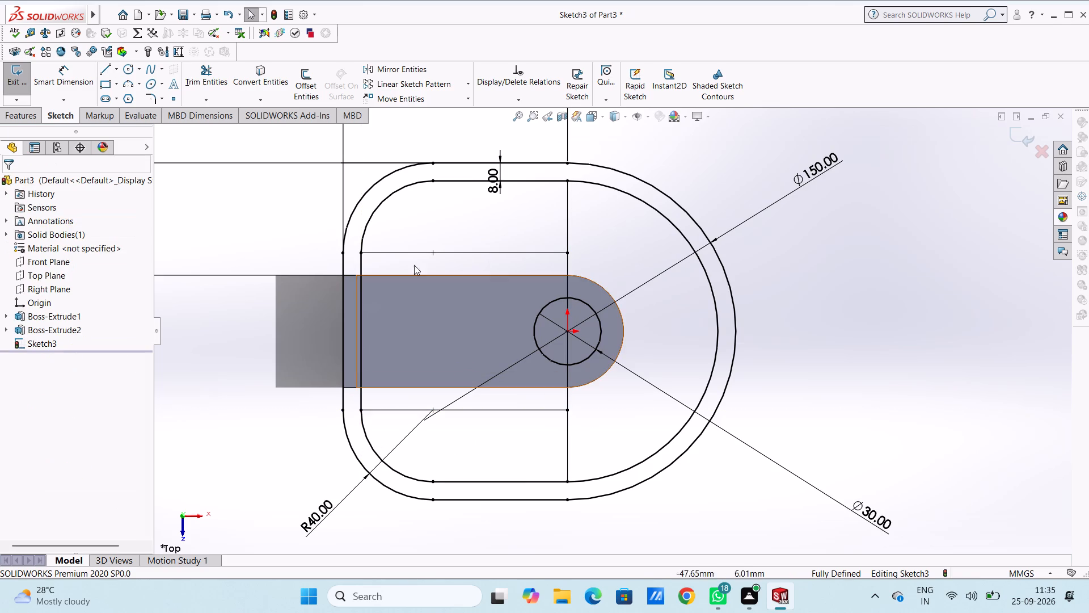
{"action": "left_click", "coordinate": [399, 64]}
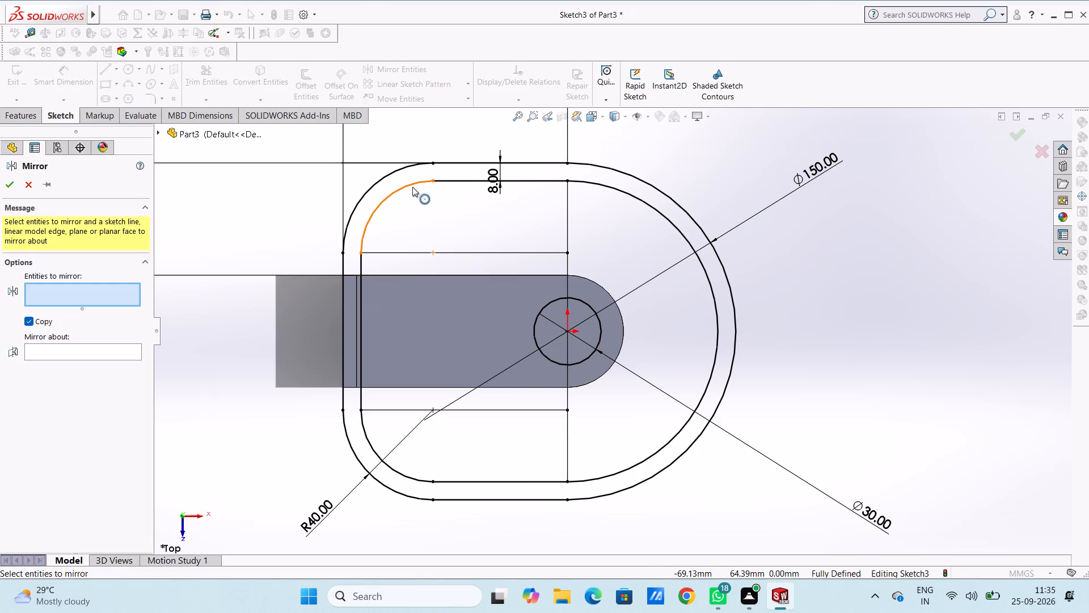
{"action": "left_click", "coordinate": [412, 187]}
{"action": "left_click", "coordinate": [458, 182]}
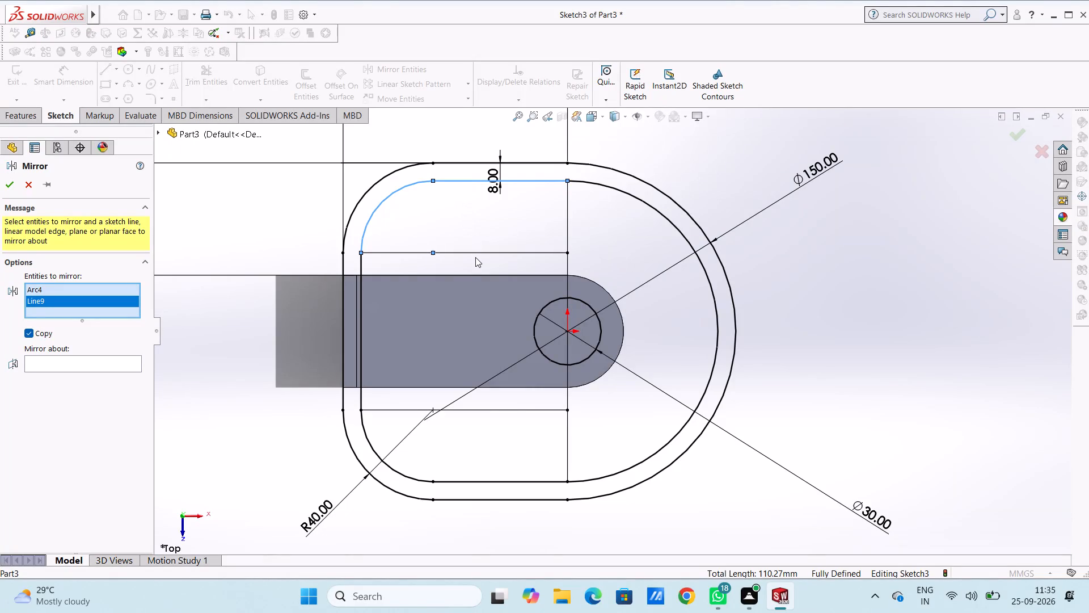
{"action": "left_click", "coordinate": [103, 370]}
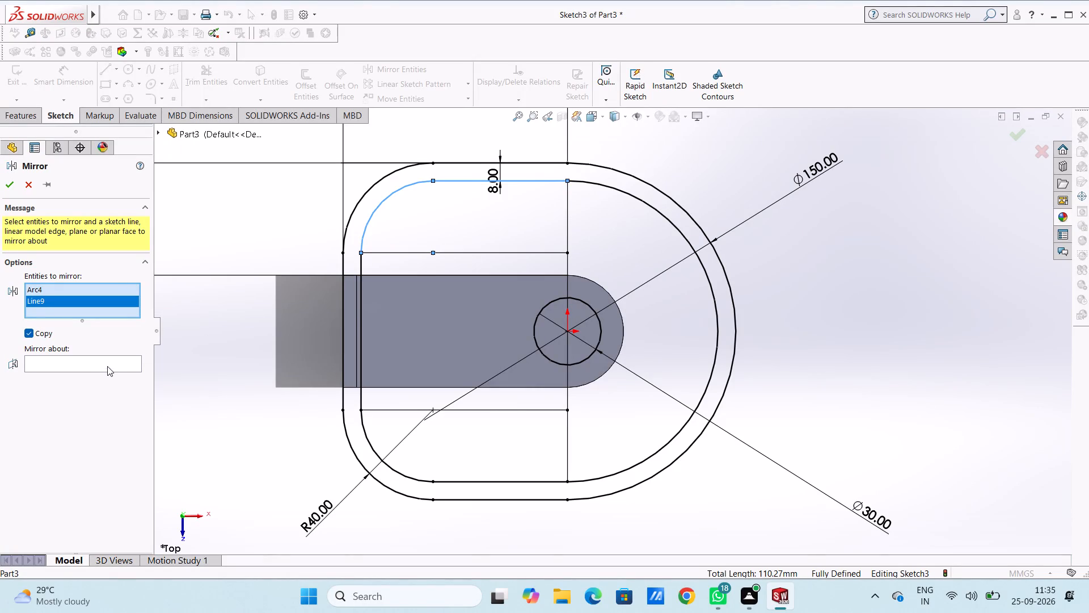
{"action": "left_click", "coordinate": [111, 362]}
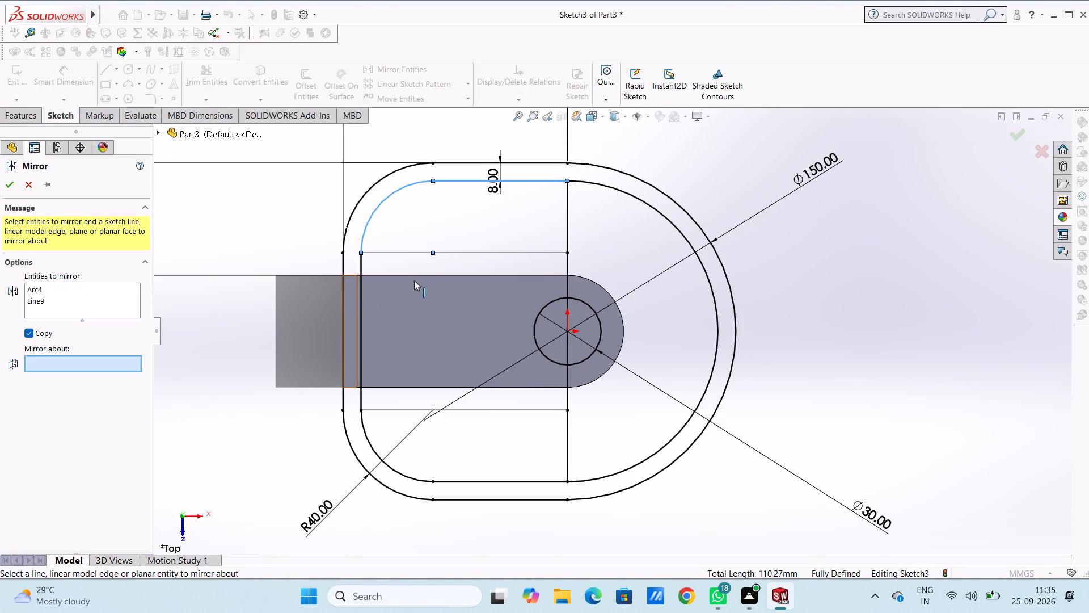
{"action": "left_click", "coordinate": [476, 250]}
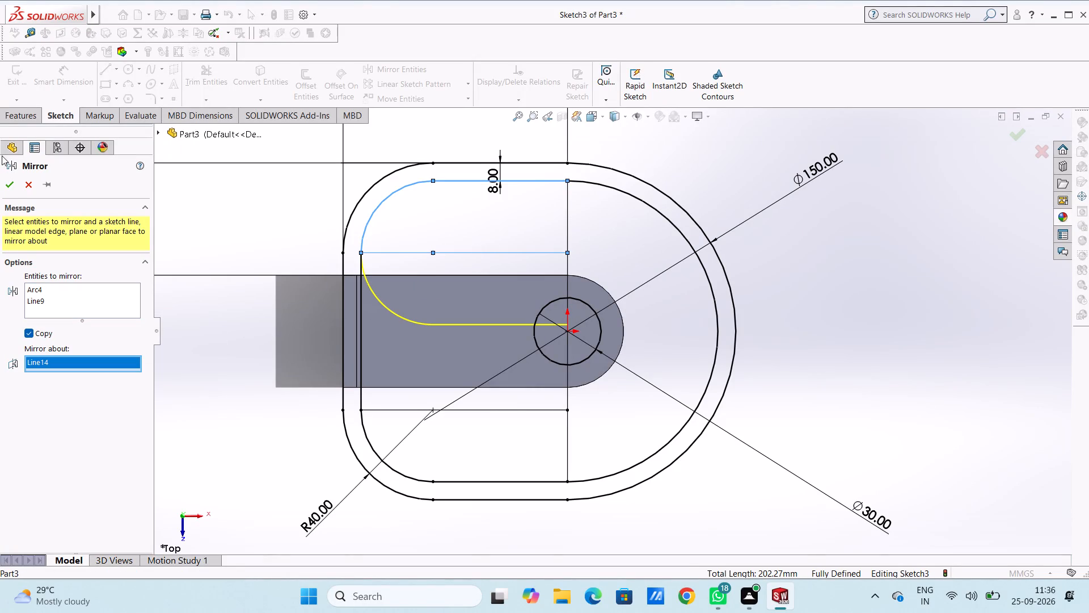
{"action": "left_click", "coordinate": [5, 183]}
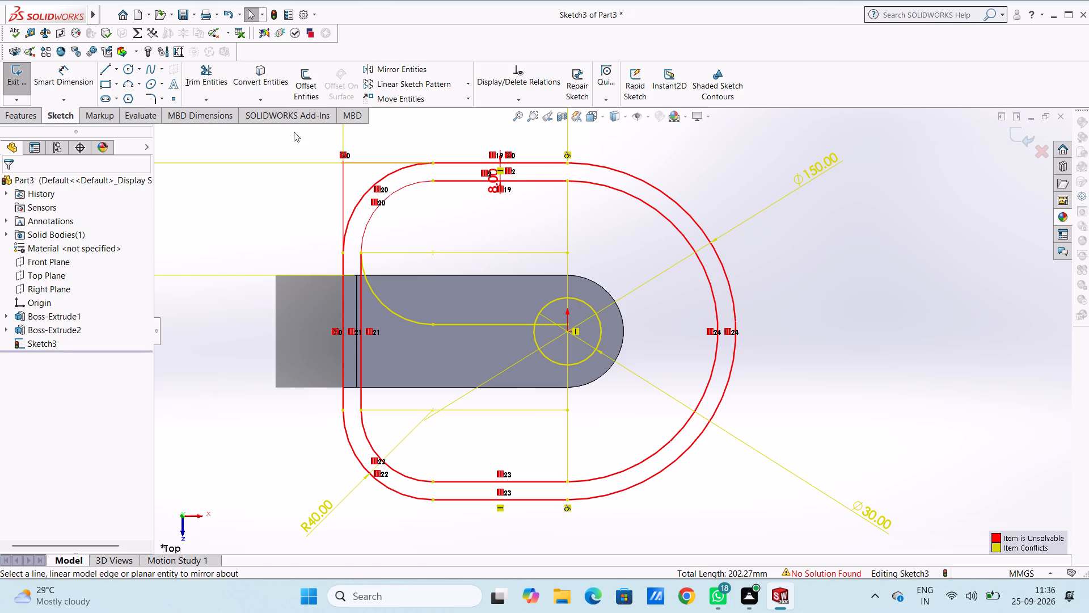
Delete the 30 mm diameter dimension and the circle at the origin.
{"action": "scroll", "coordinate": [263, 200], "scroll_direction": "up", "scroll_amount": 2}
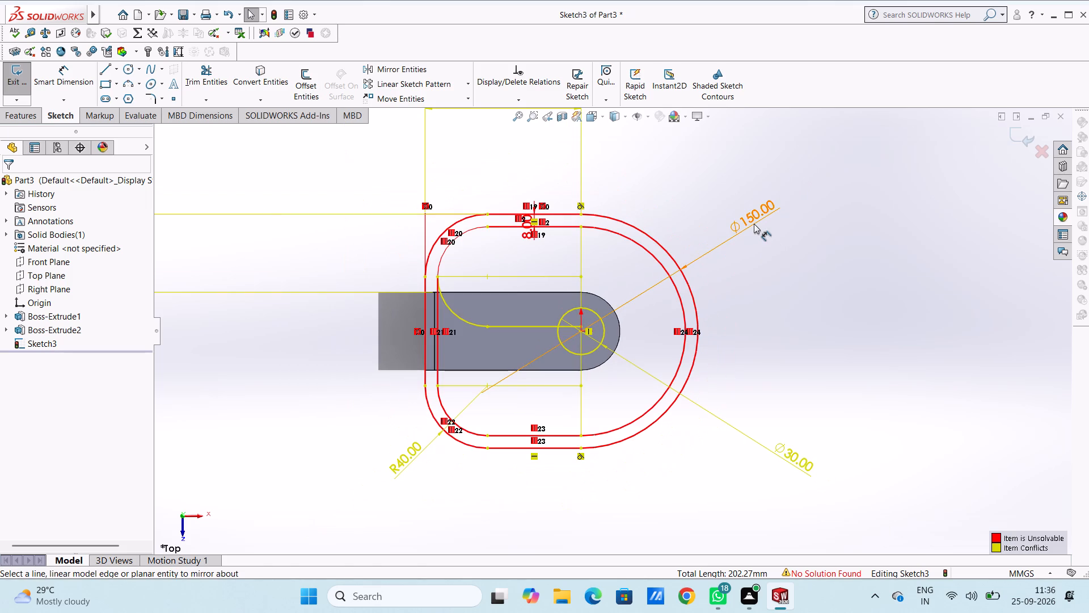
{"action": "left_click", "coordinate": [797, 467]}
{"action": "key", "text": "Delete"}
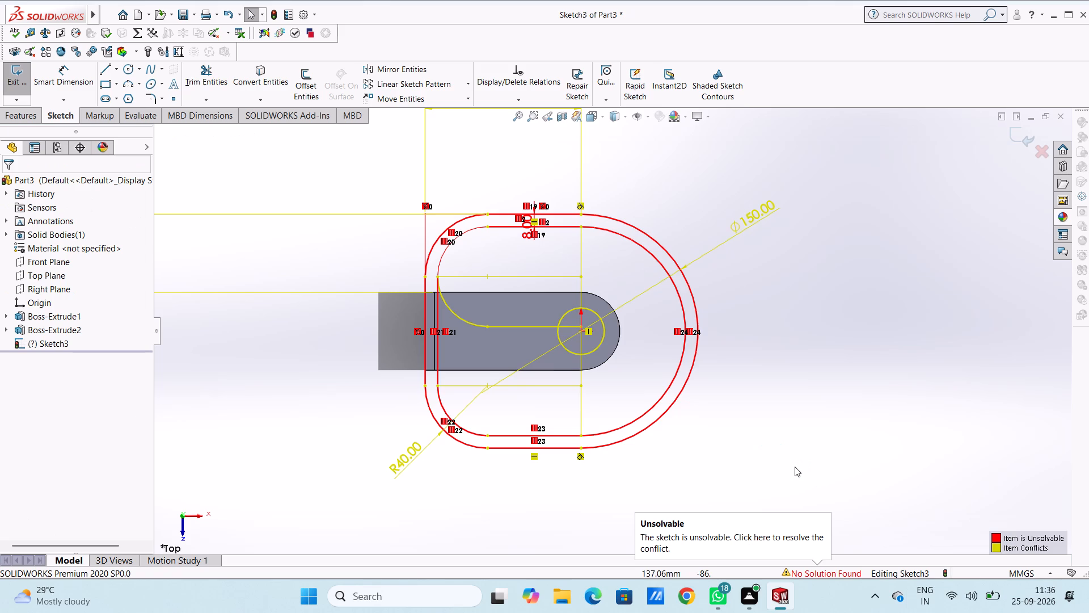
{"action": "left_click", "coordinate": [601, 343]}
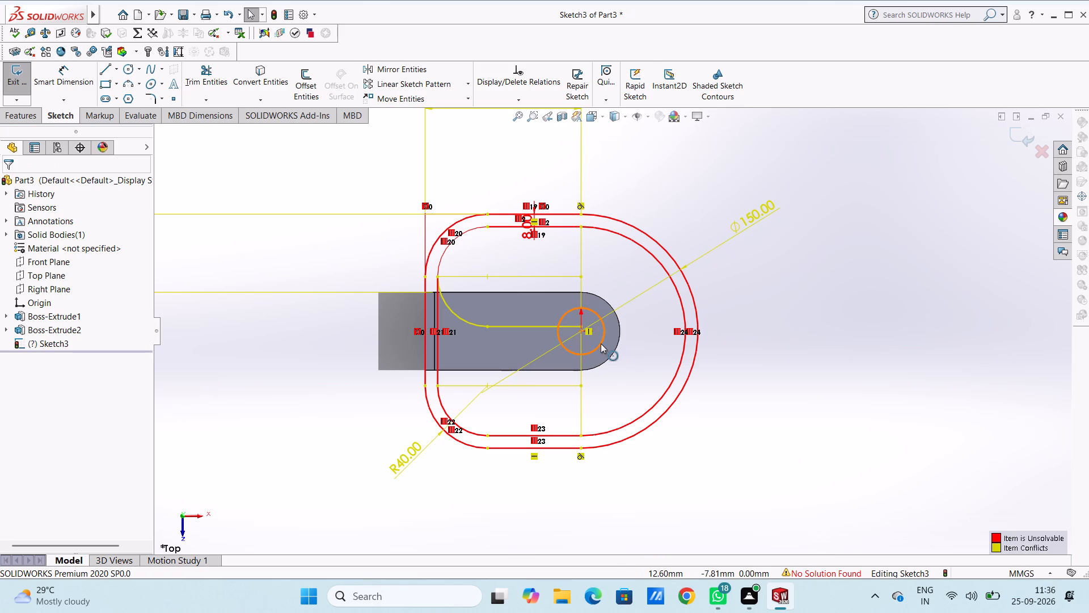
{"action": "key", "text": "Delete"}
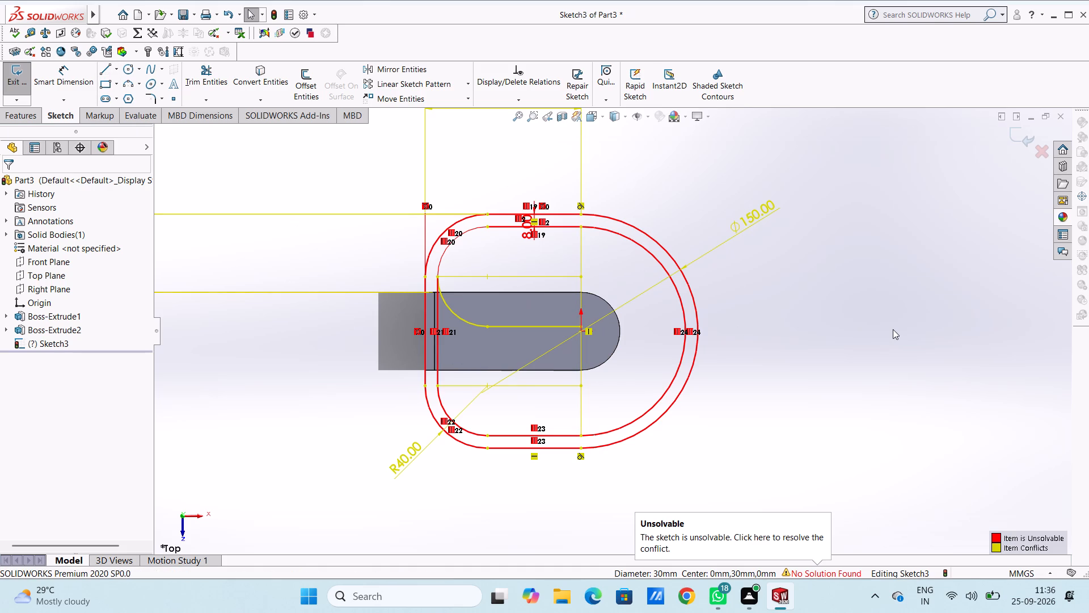
Undo the circle and dimension deletions, the mirror, both 92 mm lines, and the deletion of the two rib lines.
{"action": "key", "text": "ctrl+z"}
{"action": "key", "text": "ctrl+z"}
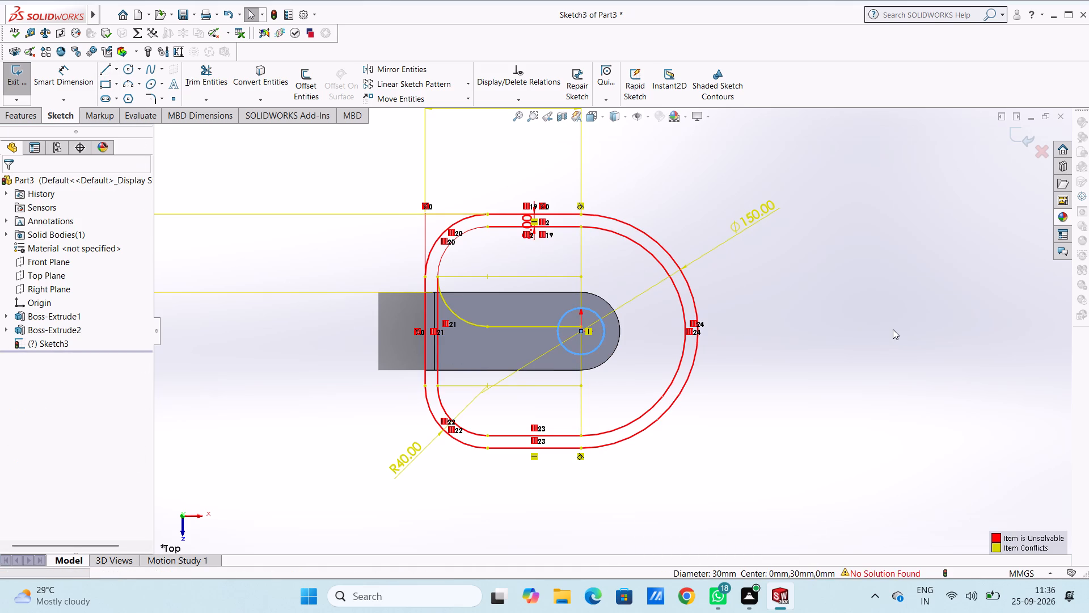
{"action": "key", "text": "ctrl+z"}
{"action": "key", "text": "ctrl+z"}
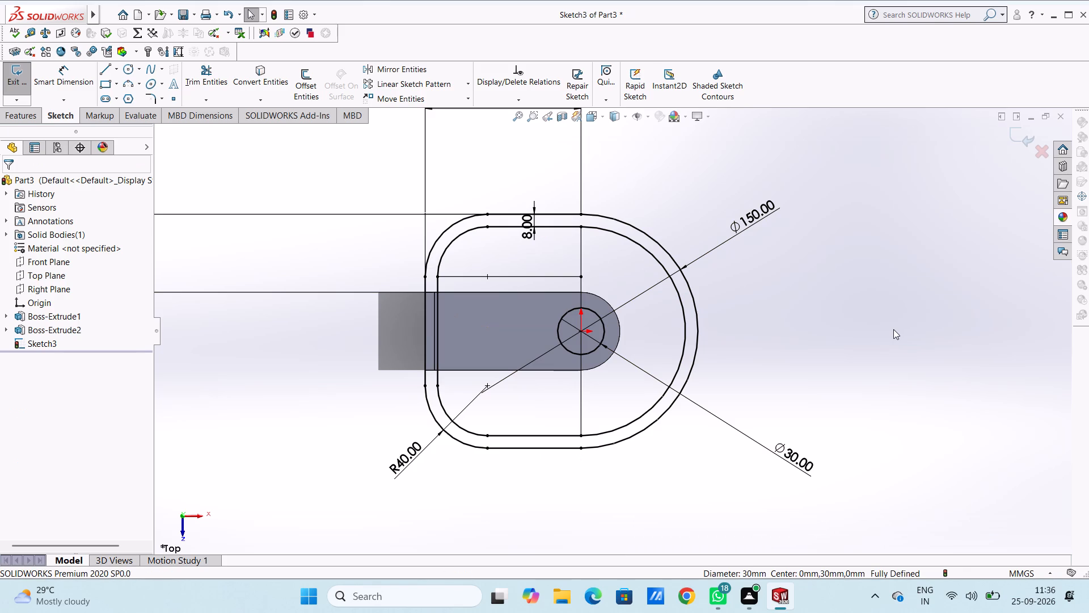
{"action": "key", "text": "ctrl+z"}
{"action": "key", "text": "ctrl+z"}
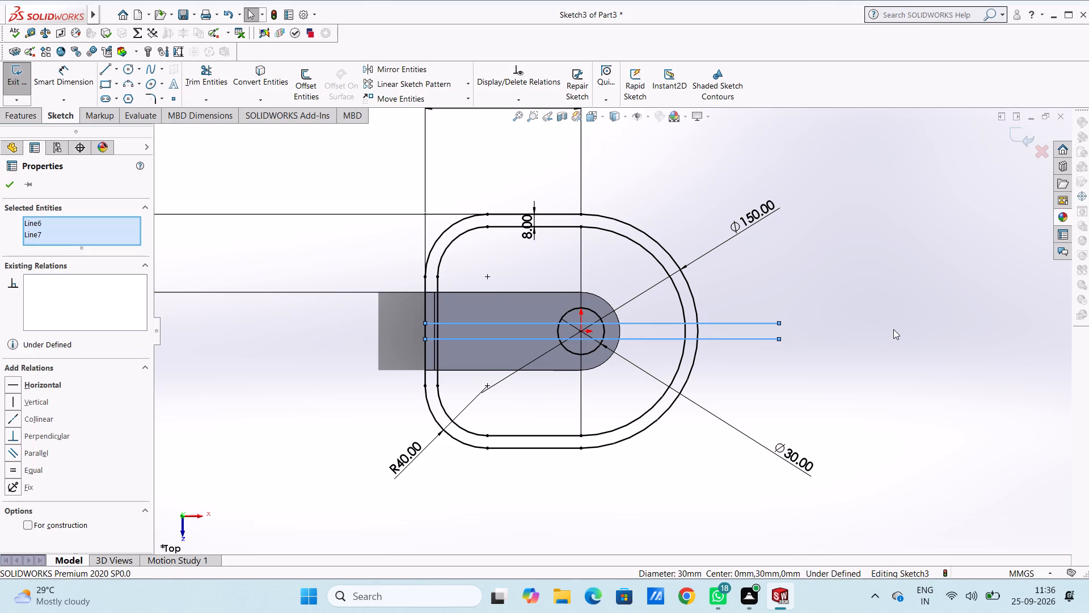
{"action": "left_click", "coordinate": [787, 250]}
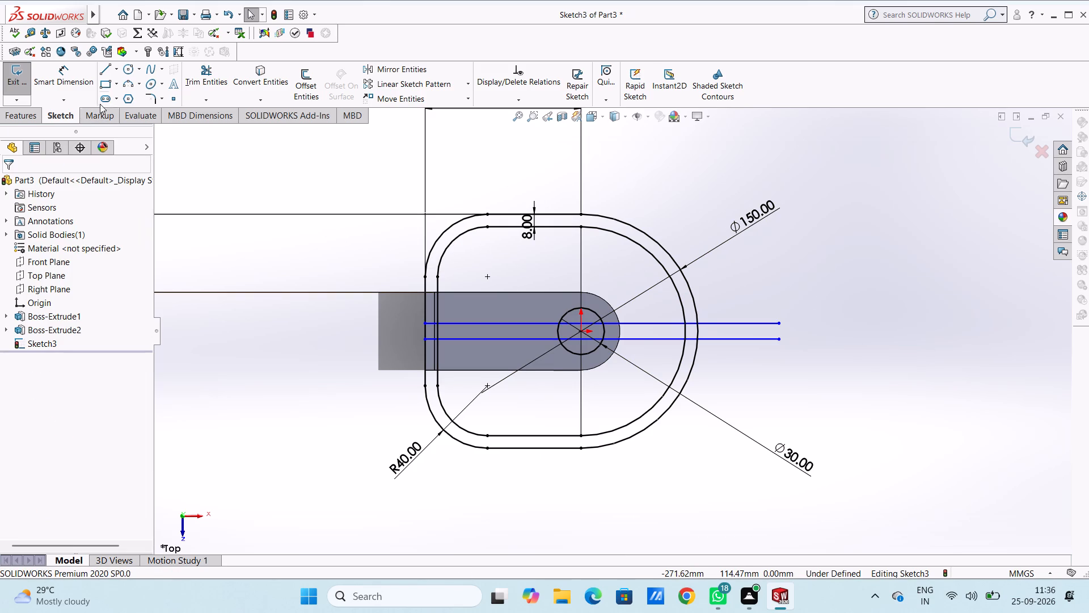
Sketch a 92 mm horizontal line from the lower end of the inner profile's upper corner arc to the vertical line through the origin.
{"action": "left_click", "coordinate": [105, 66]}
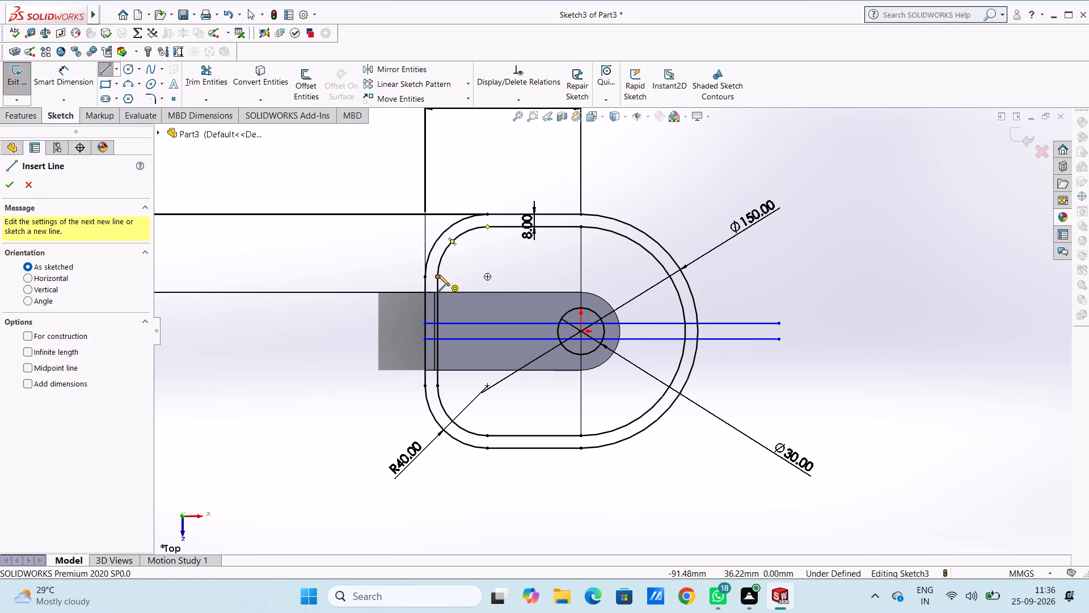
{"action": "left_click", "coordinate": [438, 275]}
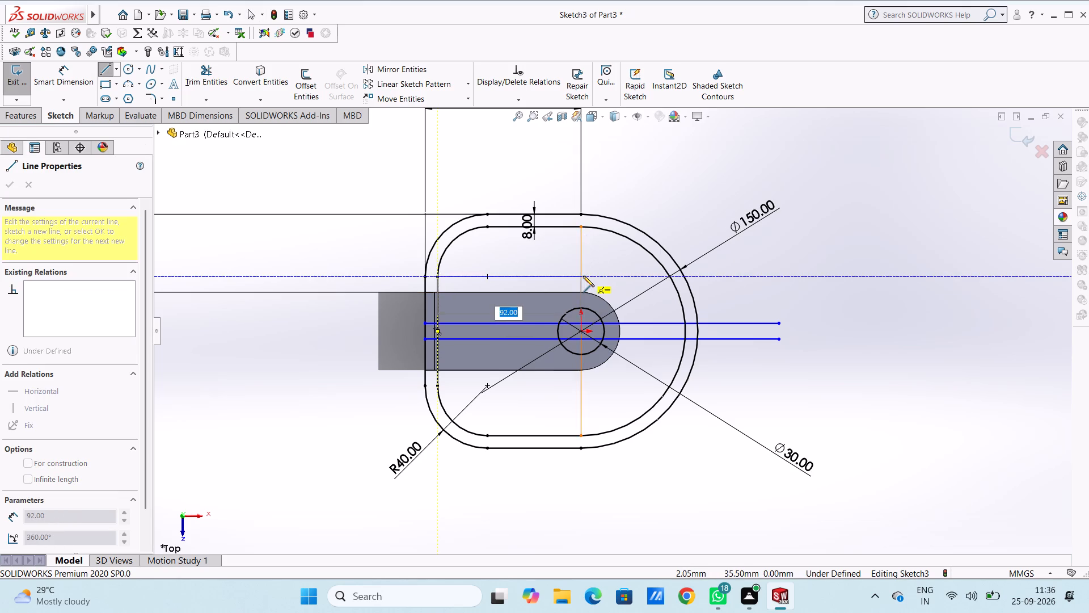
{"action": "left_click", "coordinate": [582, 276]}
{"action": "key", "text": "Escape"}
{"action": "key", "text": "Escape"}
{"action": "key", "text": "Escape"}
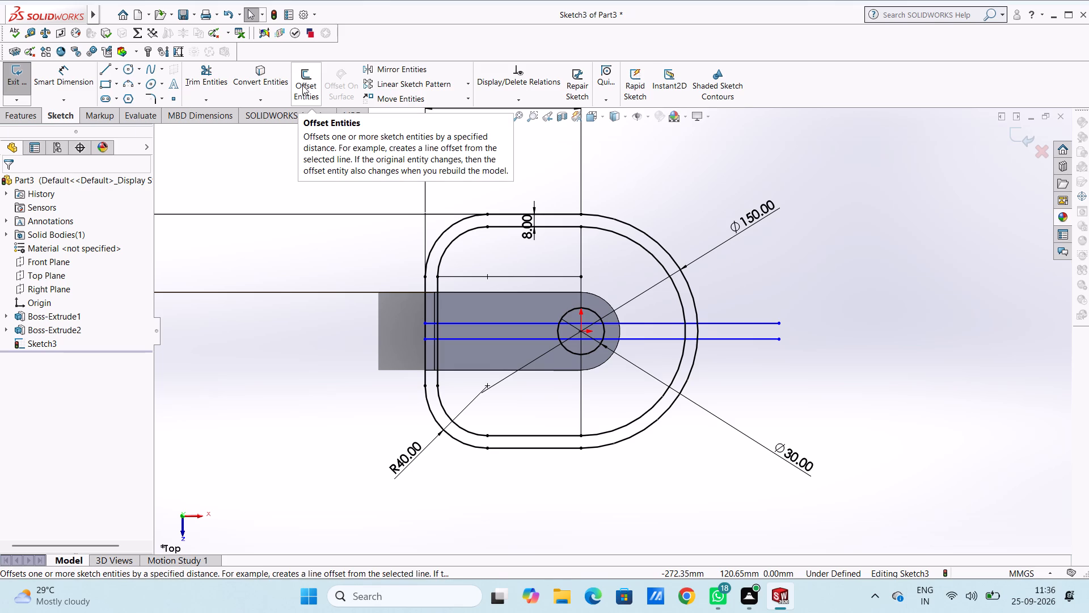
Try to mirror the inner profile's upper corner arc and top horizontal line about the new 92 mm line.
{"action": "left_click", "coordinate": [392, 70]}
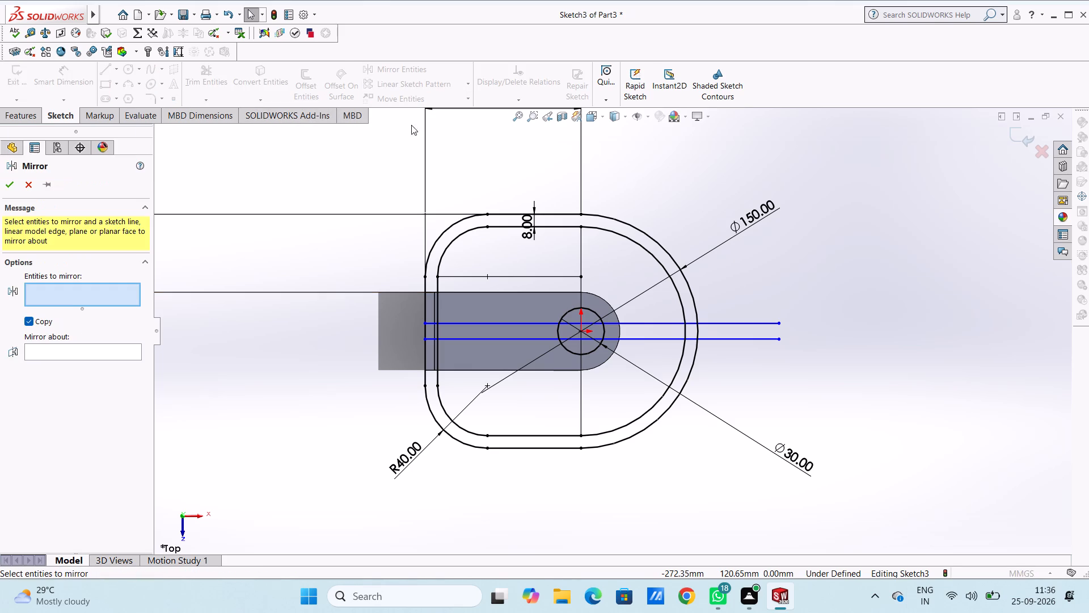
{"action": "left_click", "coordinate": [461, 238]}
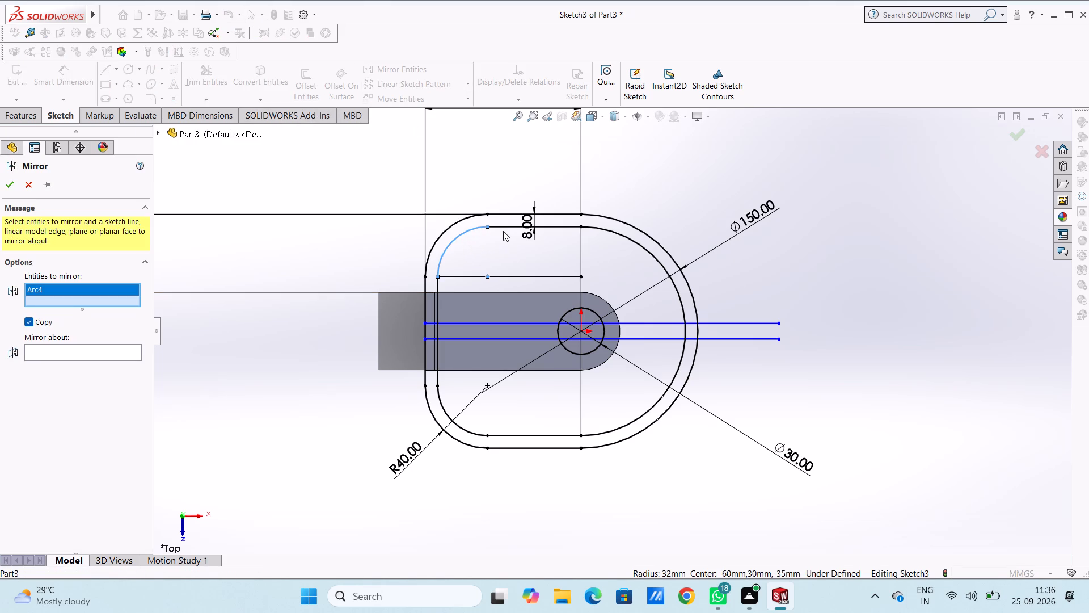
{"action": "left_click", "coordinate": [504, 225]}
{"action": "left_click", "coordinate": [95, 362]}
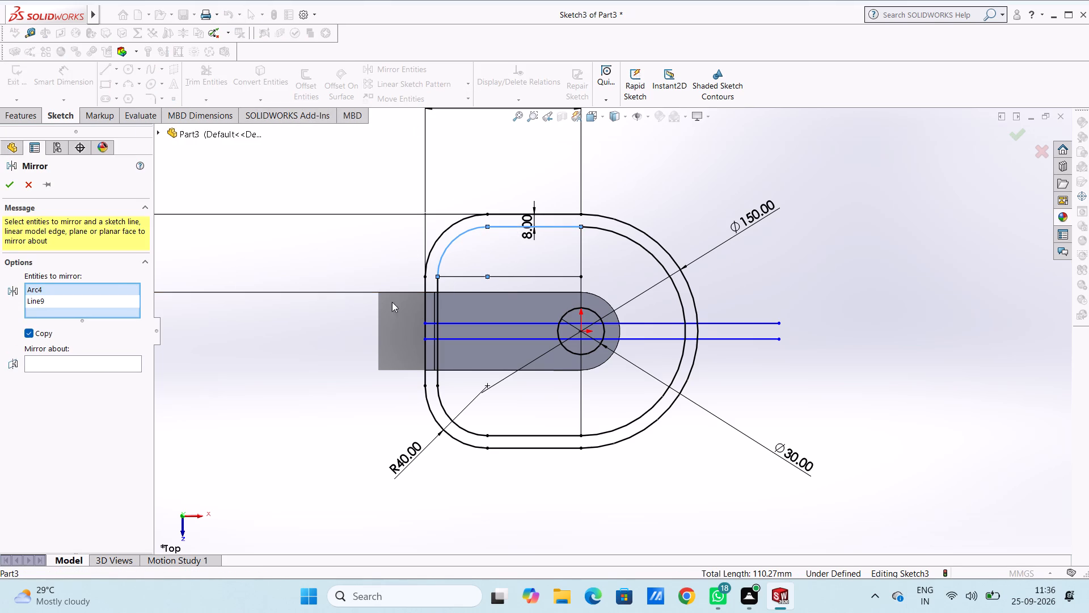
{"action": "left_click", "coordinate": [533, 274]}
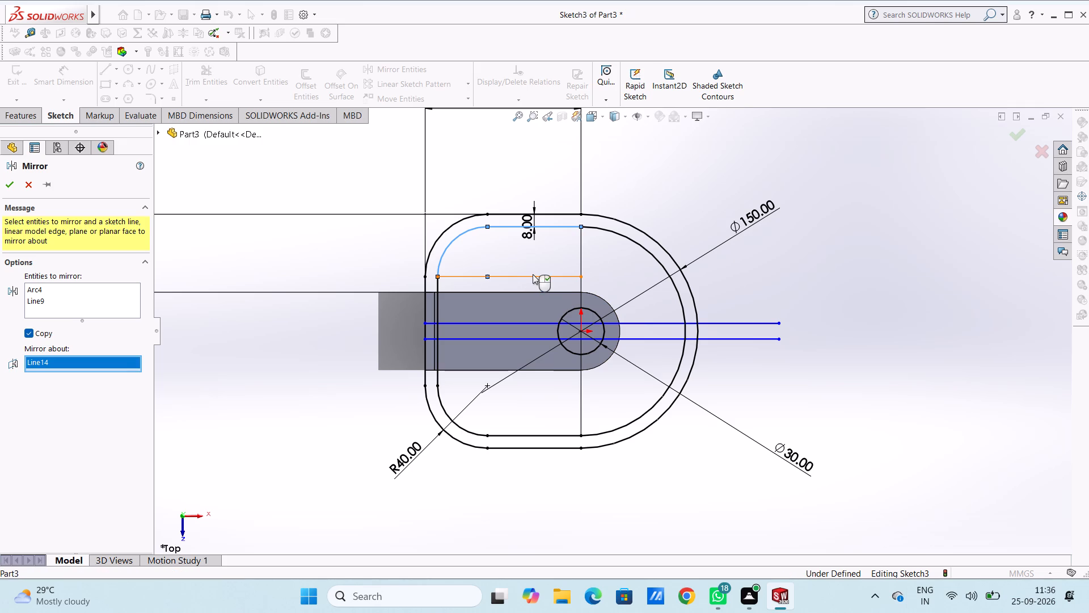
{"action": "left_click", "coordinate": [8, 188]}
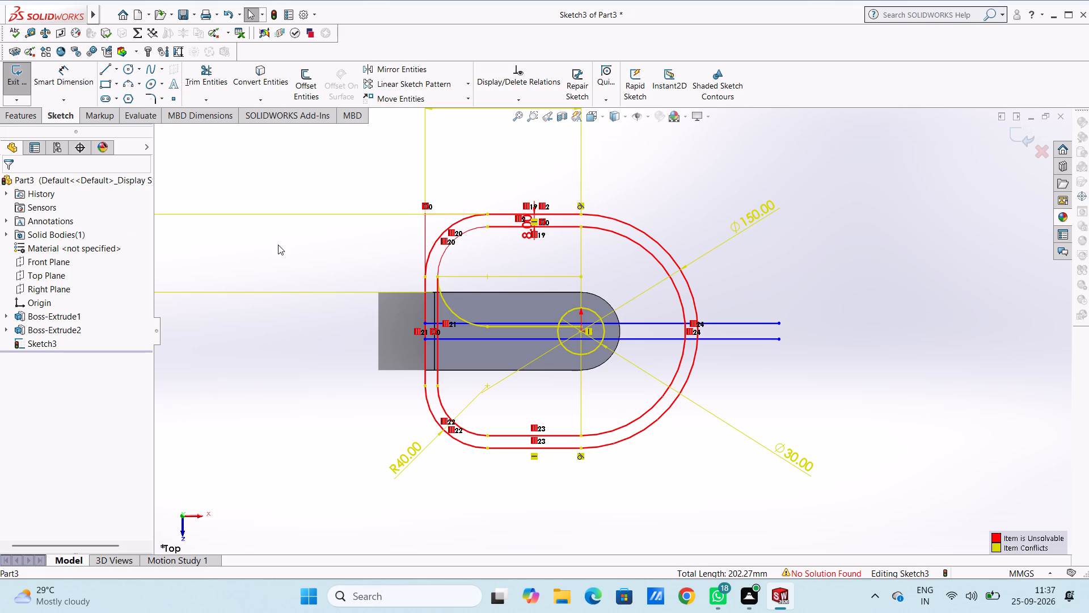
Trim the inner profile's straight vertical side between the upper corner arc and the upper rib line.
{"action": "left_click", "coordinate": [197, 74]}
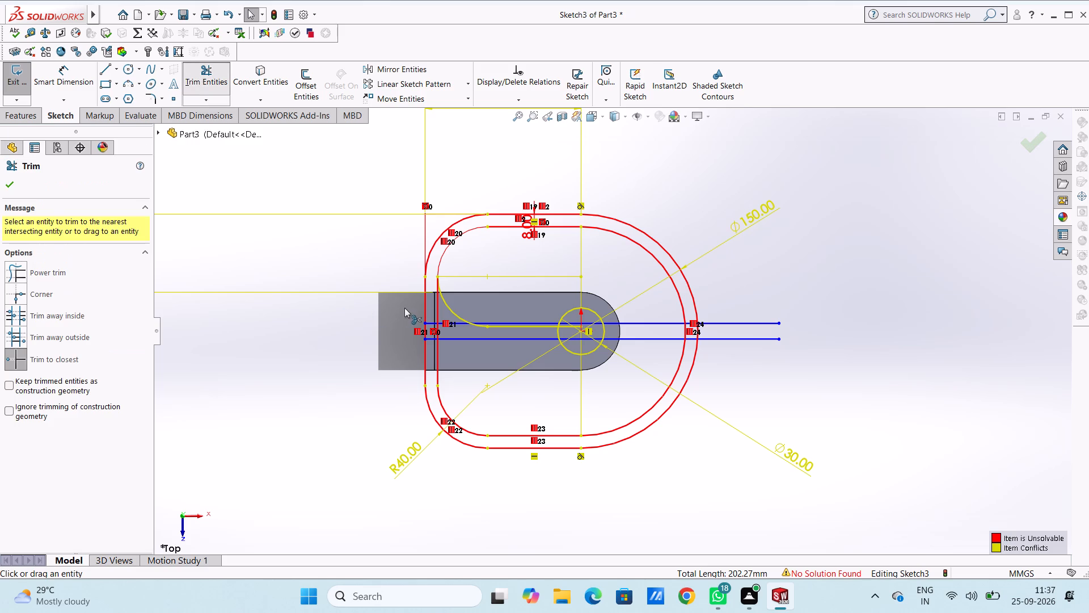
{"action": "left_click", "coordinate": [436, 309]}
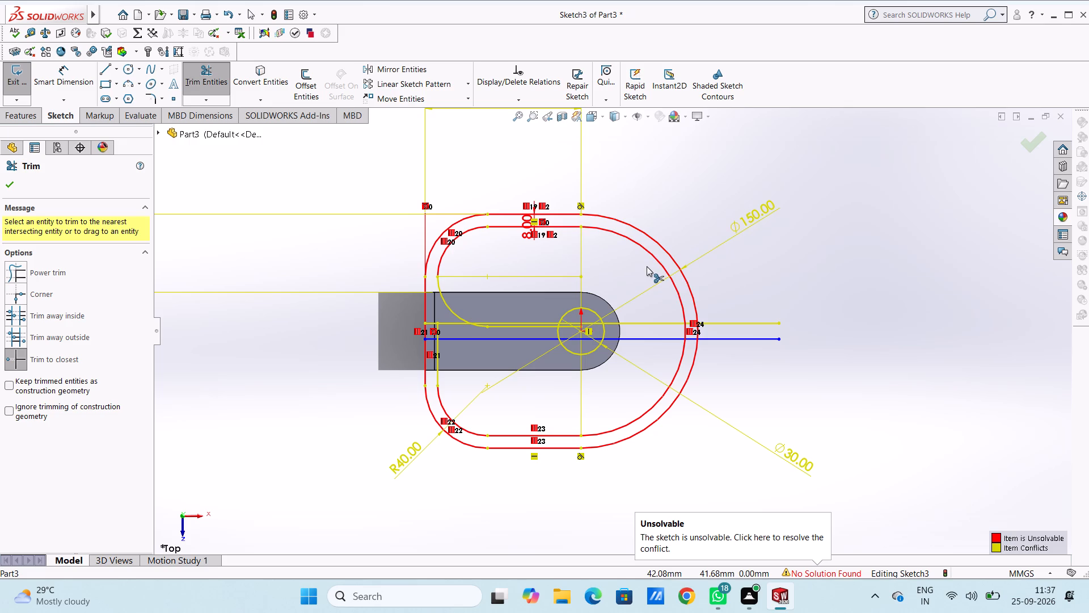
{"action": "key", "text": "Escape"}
Undo the trim, mirror, 92 mm line and origin circle, back to the three horizontal rib lines with their 5 mm dimensions.
{"action": "key", "text": "ctrl+z"}
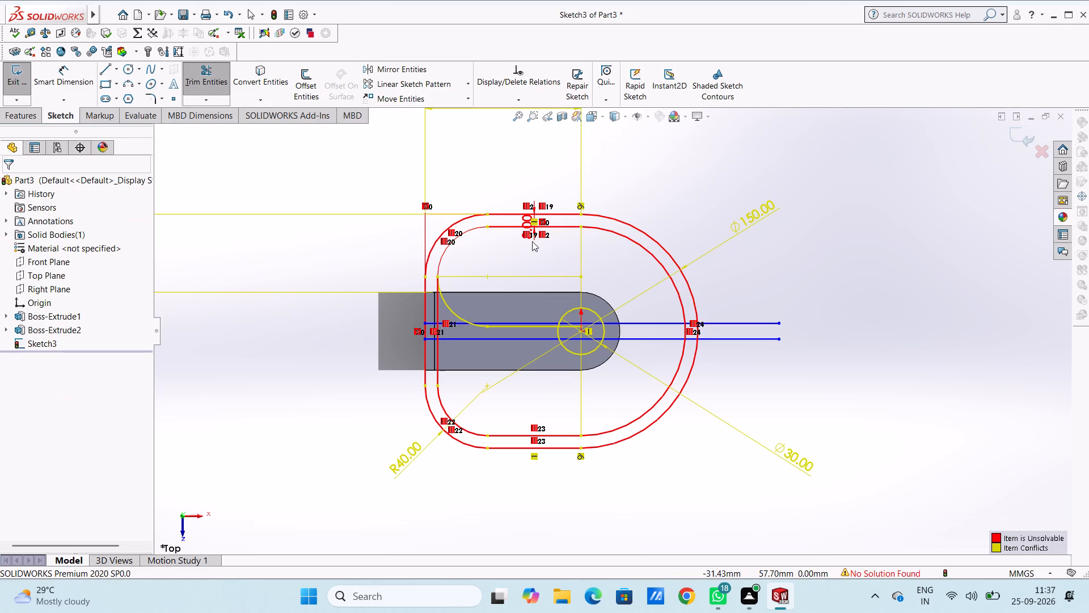
{"action": "key", "text": "ctrl+z"}
{"action": "key", "text": "ctrl+z"}
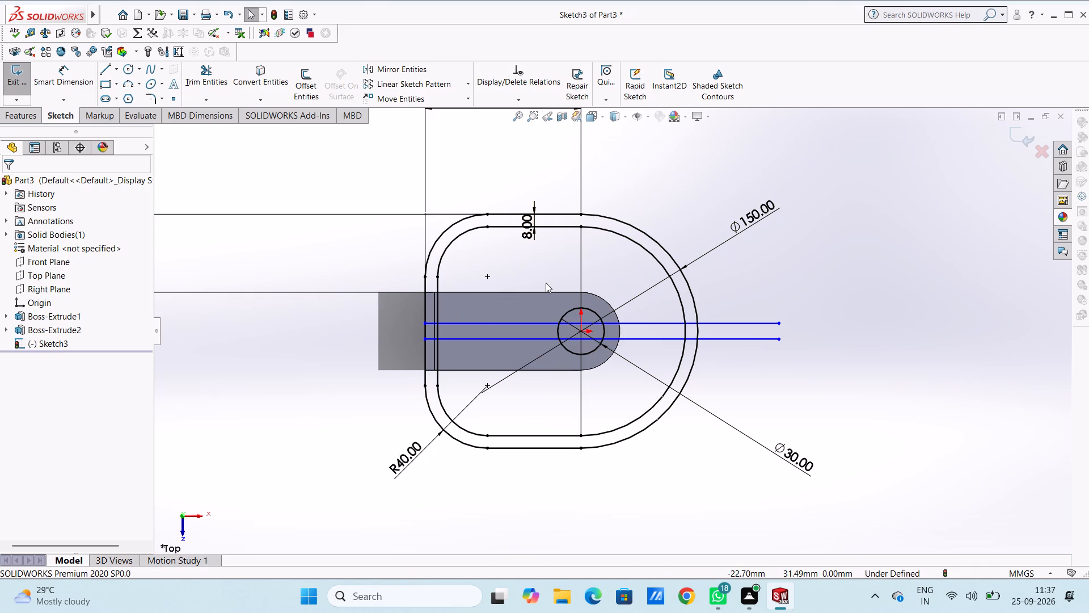
{"action": "key", "text": "ctrl+z"}
{"action": "key", "text": "ctrl+z"}
{"action": "key", "text": "ctrl+z"}
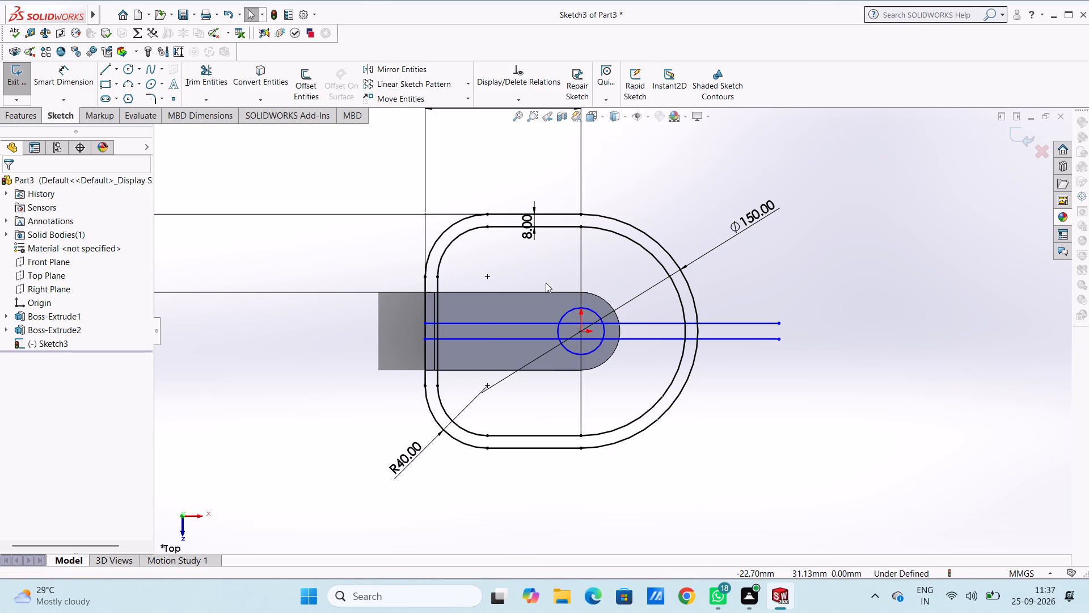
{"action": "key", "text": "ctrl+z"}
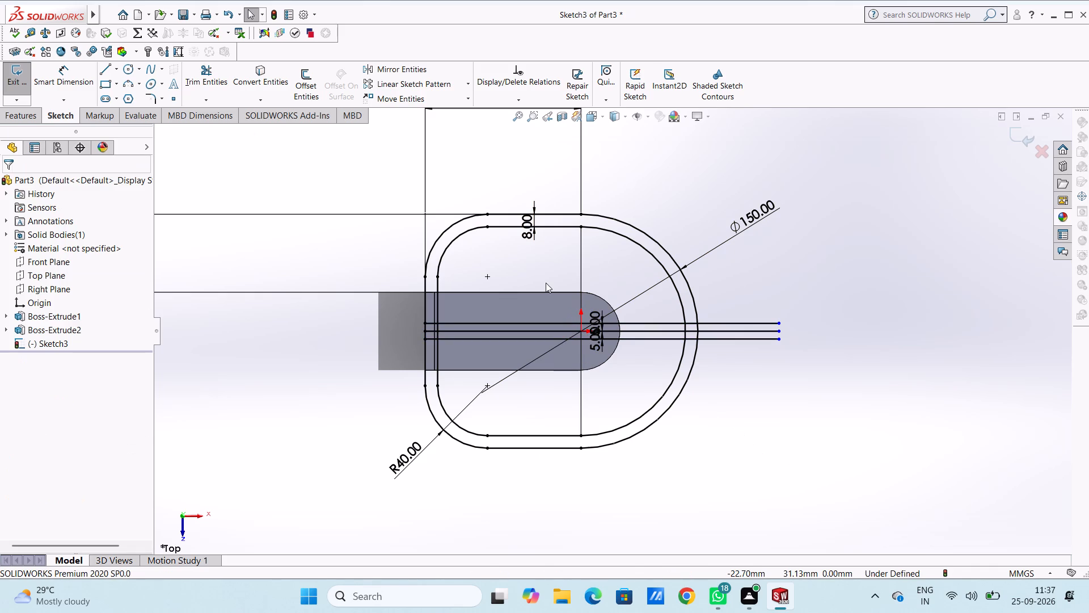
Sketch a 92 mm horizontal line from the lower end of the inner profile's upper corner arc to the vertical line through the origin.
{"action": "left_click", "coordinate": [103, 67]}
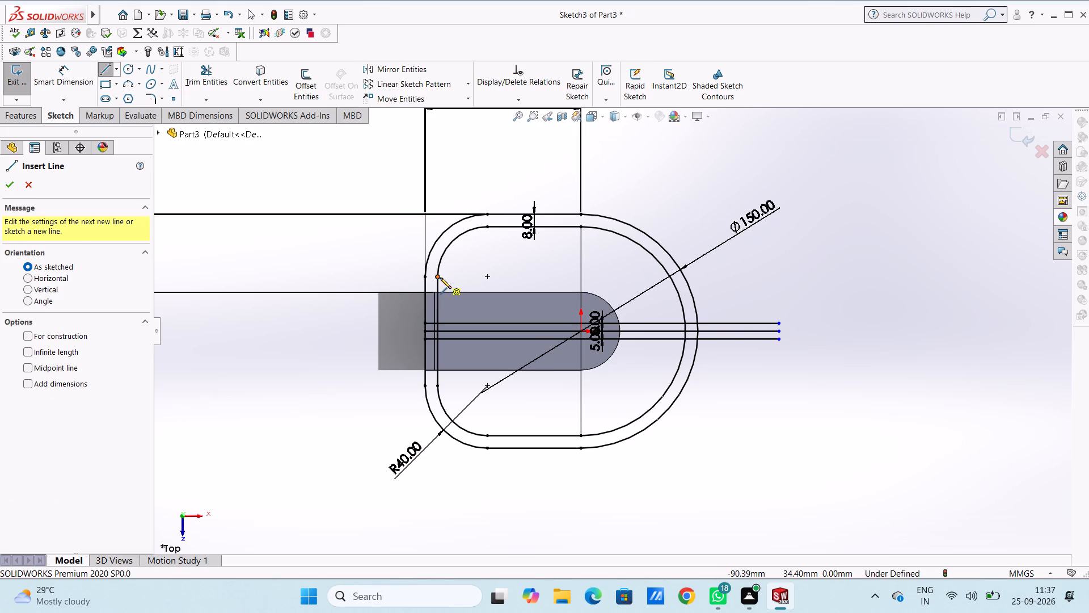
{"action": "left_click", "coordinate": [439, 277]}
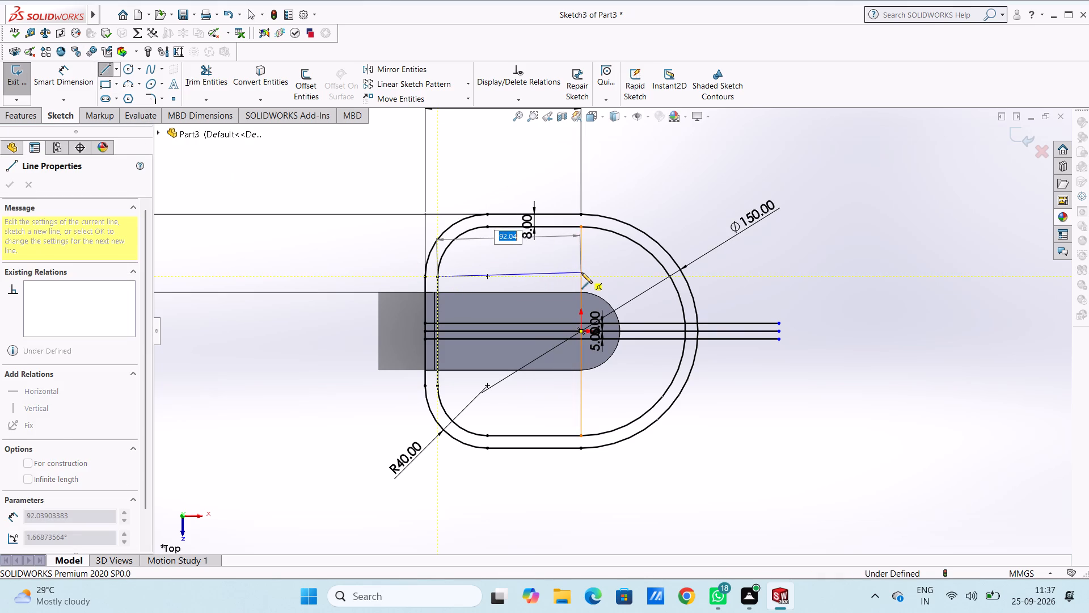
{"action": "left_click", "coordinate": [581, 275]}
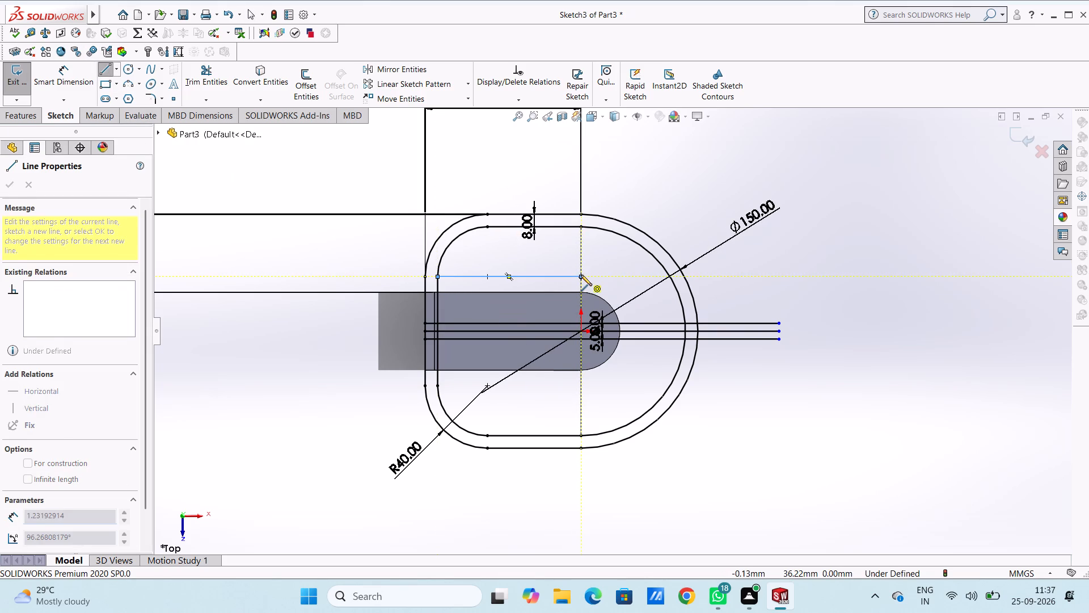
{"action": "key", "text": "Escape"}
{"action": "key", "text": "Escape"}
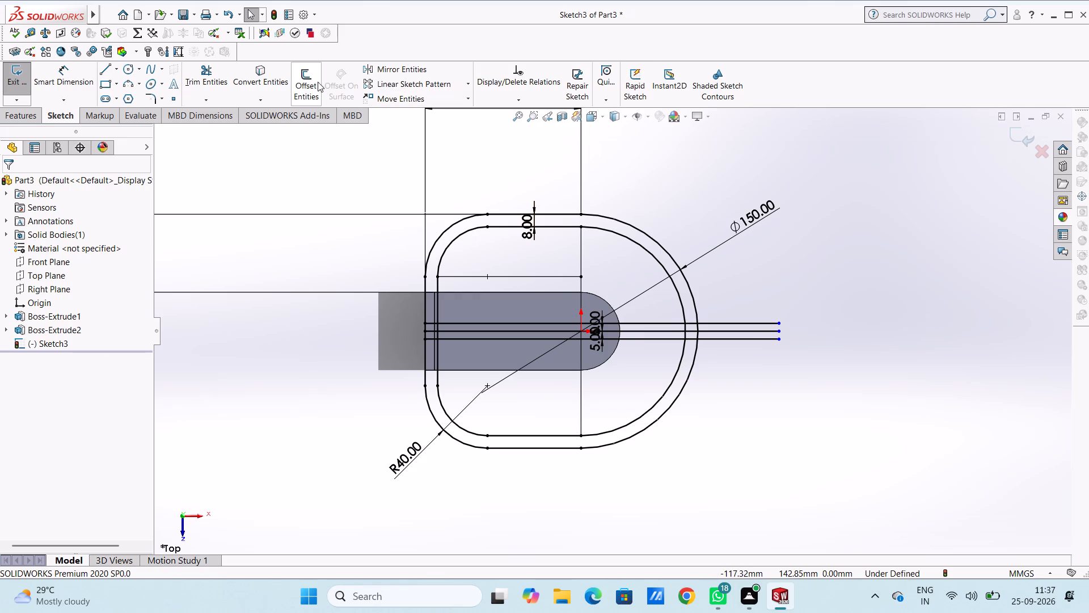
Mirror the inner profile's upper corner arc and top horizontal line about the upper 92 mm line.
{"action": "left_click", "coordinate": [395, 70]}
{"action": "left_click", "coordinate": [470, 230]}
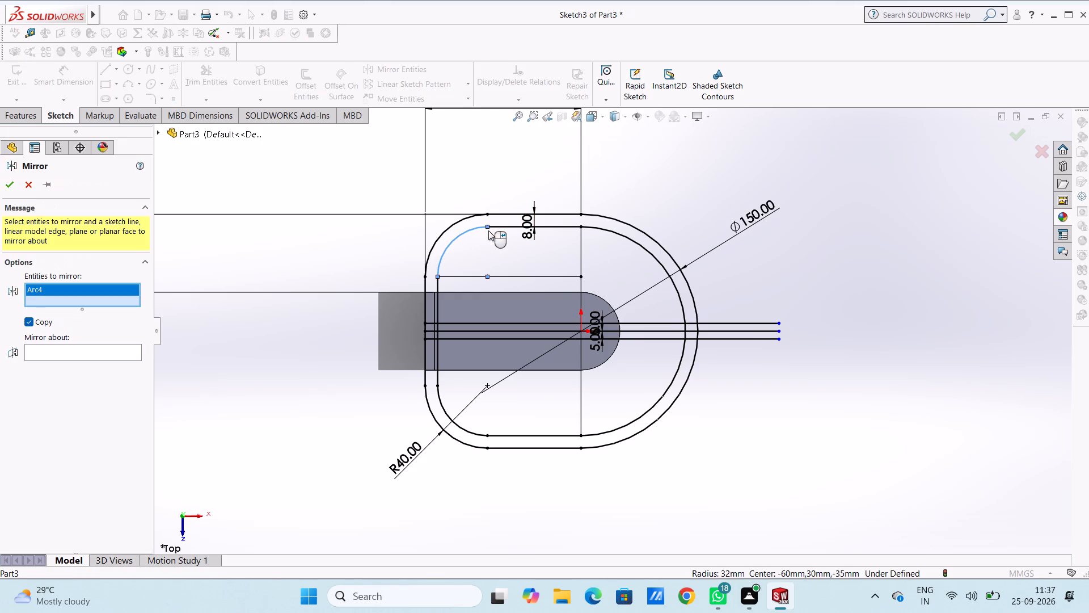
{"action": "left_click", "coordinate": [498, 228]}
{"action": "left_click", "coordinate": [127, 359]}
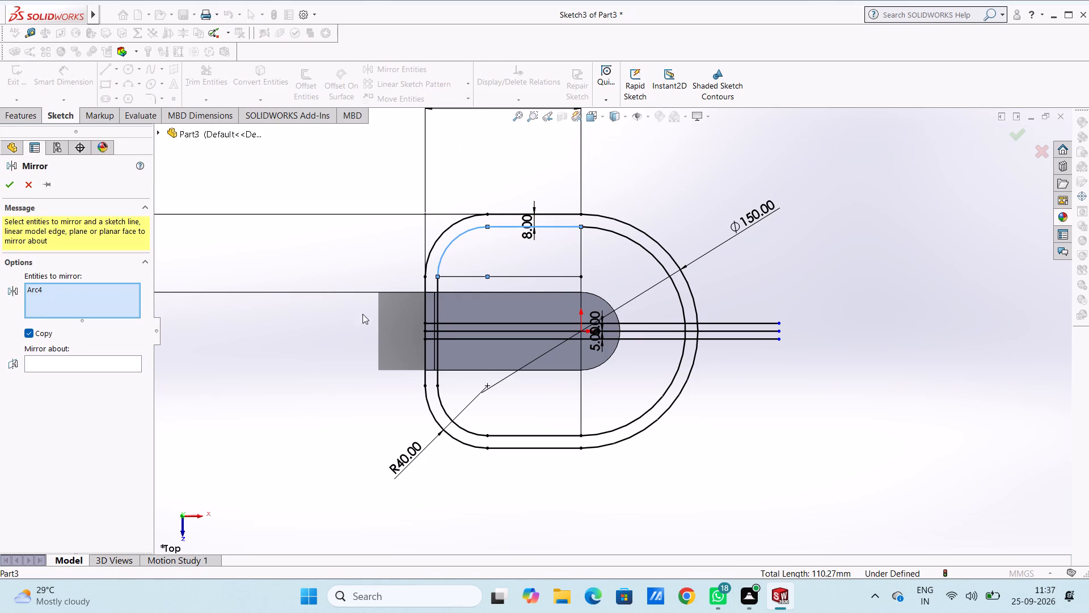
{"action": "left_click", "coordinate": [539, 275]}
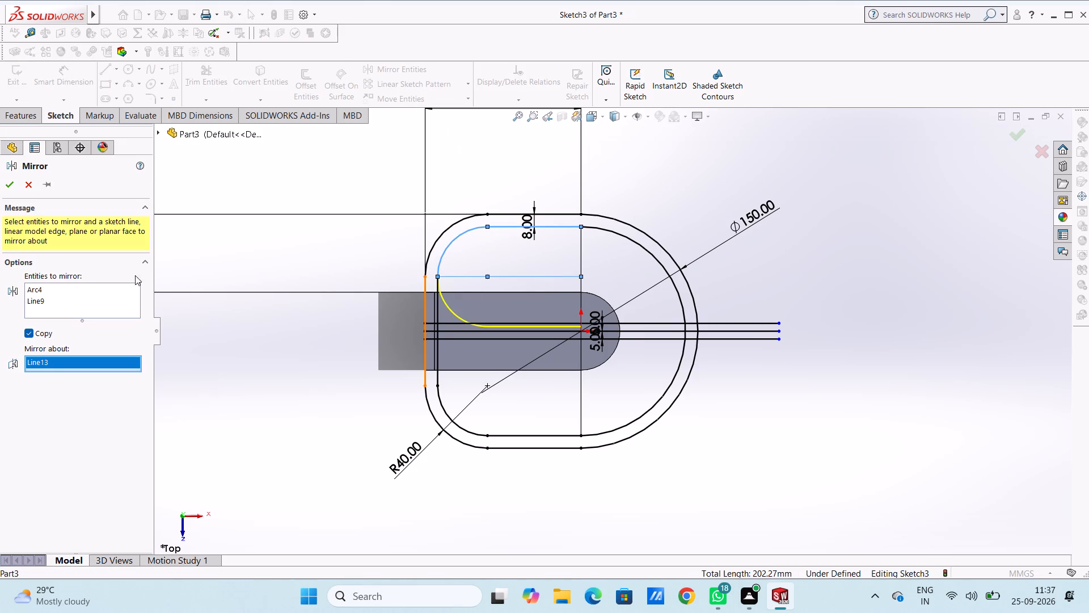
{"action": "left_click", "coordinate": [6, 184]}
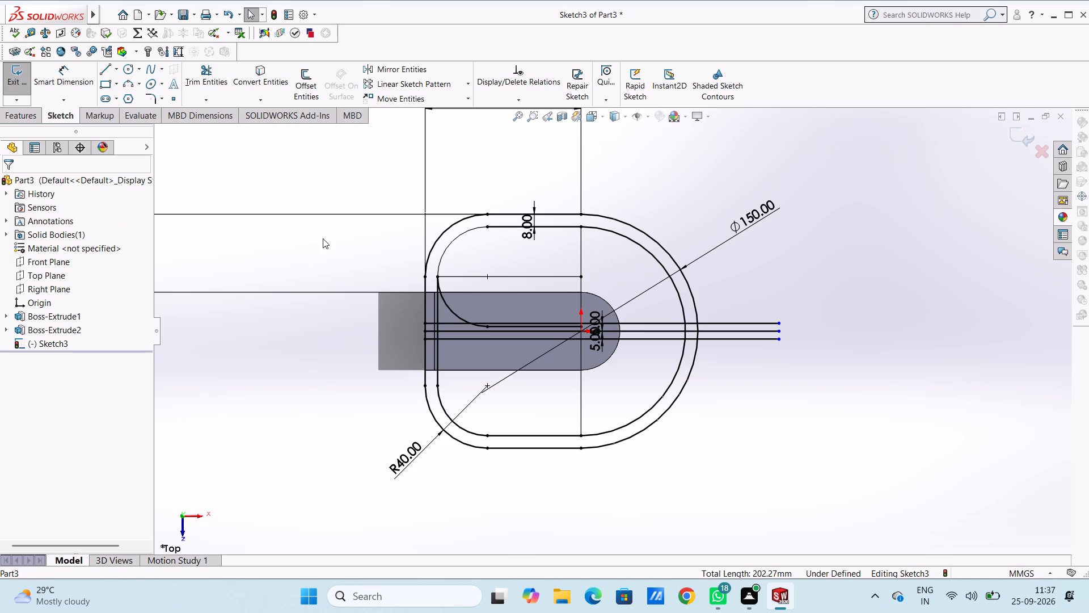
{"action": "left_click", "coordinate": [323, 238]}
{"action": "scroll", "coordinate": [515, 400], "scroll_direction": "up", "scroll_amount": 1}
{"action": "scroll", "coordinate": [573, 386], "scroll_direction": "up", "scroll_amount": 2}
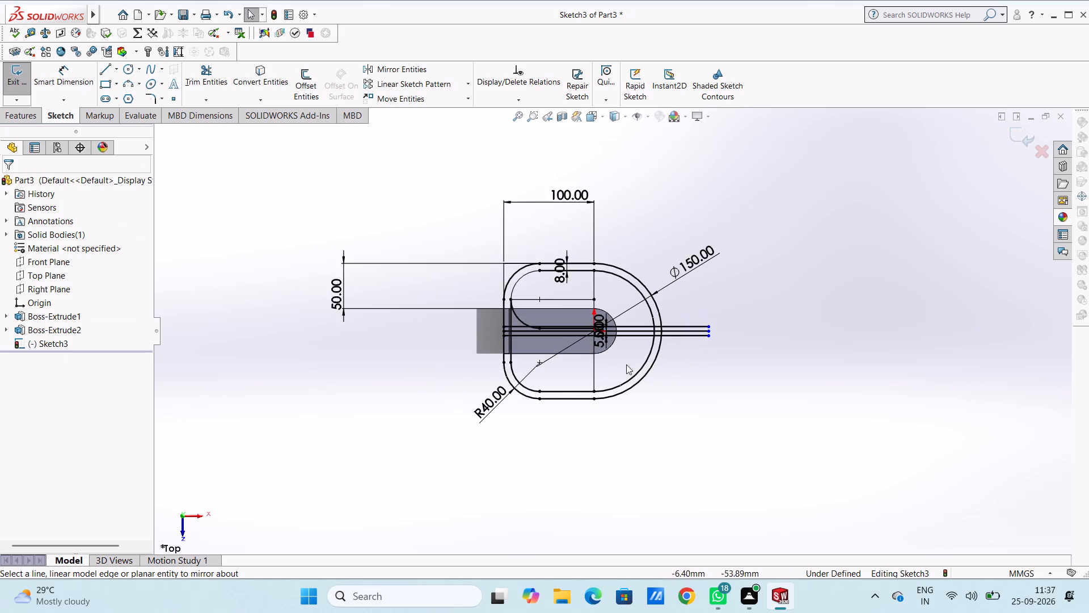
Sketch a 92 mm horizontal line from the upper end of the inner profile's lower corner arc to the vertical line through the origin.
{"action": "scroll", "coordinate": [648, 355], "scroll_direction": "down", "scroll_amount": 5}
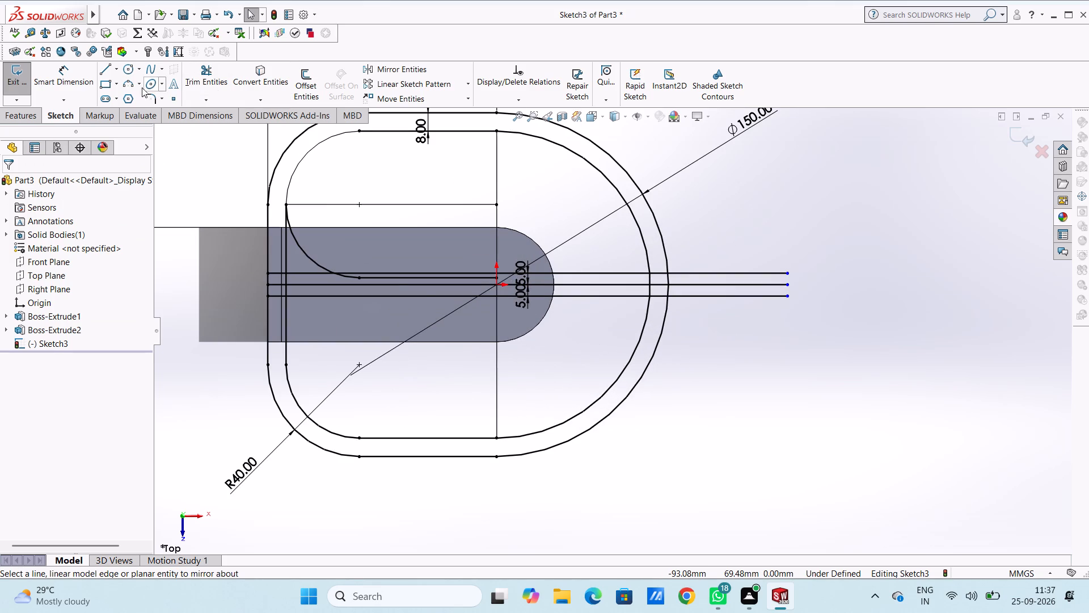
{"action": "left_click", "coordinate": [107, 70]}
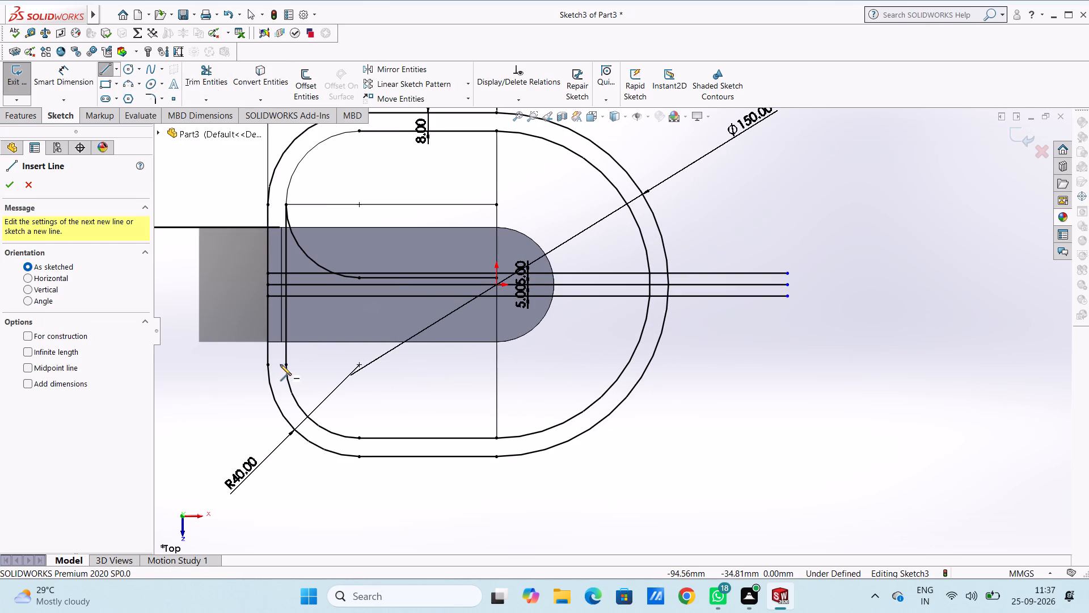
{"action": "left_click", "coordinate": [285, 364]}
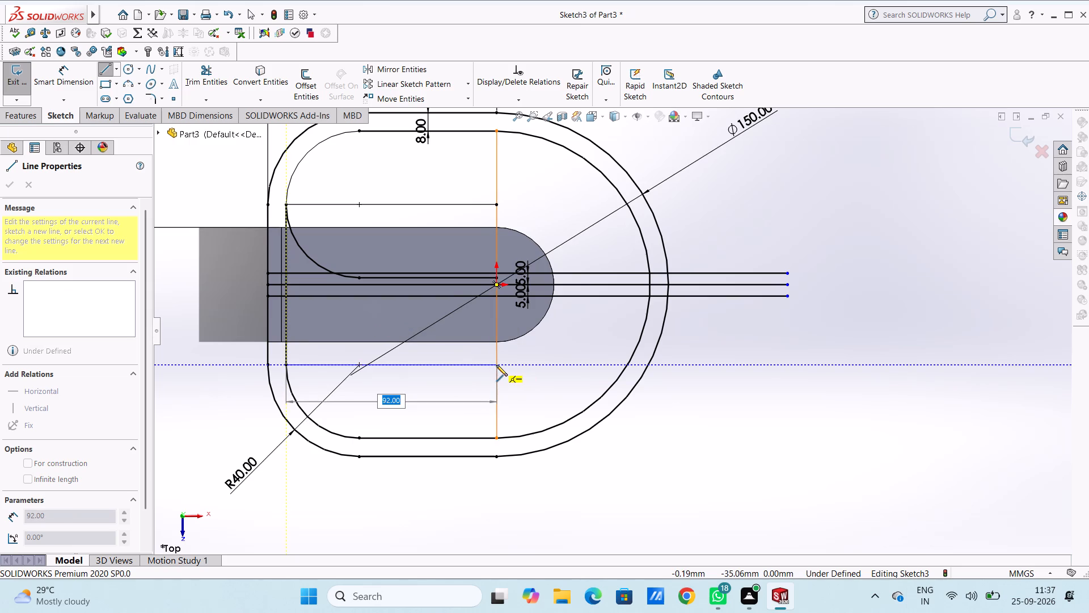
{"action": "left_click", "coordinate": [496, 365]}
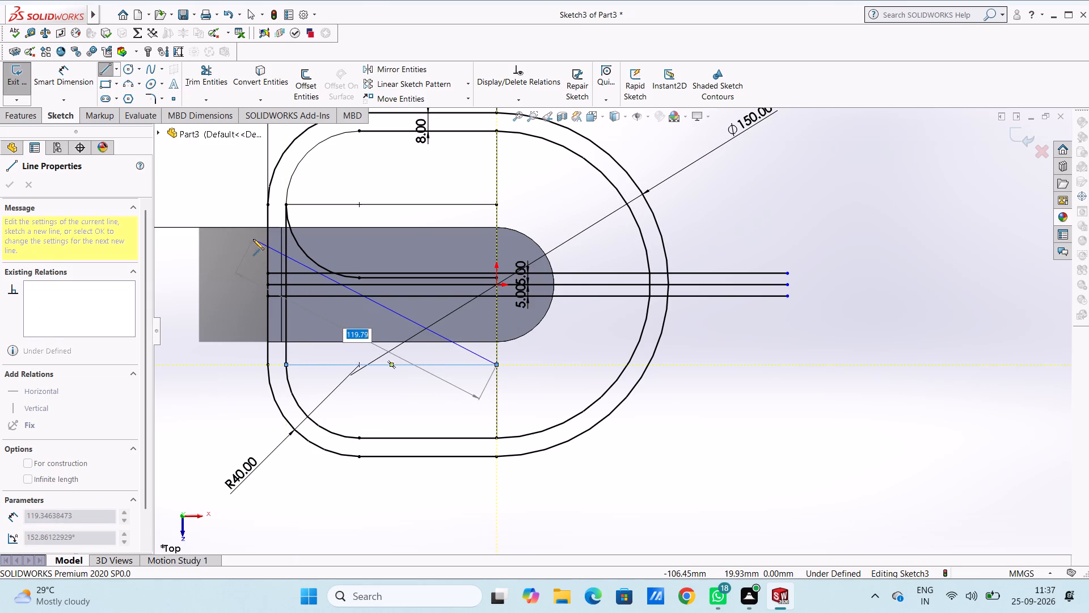
{"action": "key", "text": "Escape"}
{"action": "key", "text": "Escape"}
Delete the upper 92 mm horizontal mirror line.
{"action": "left_click", "coordinate": [387, 202]}
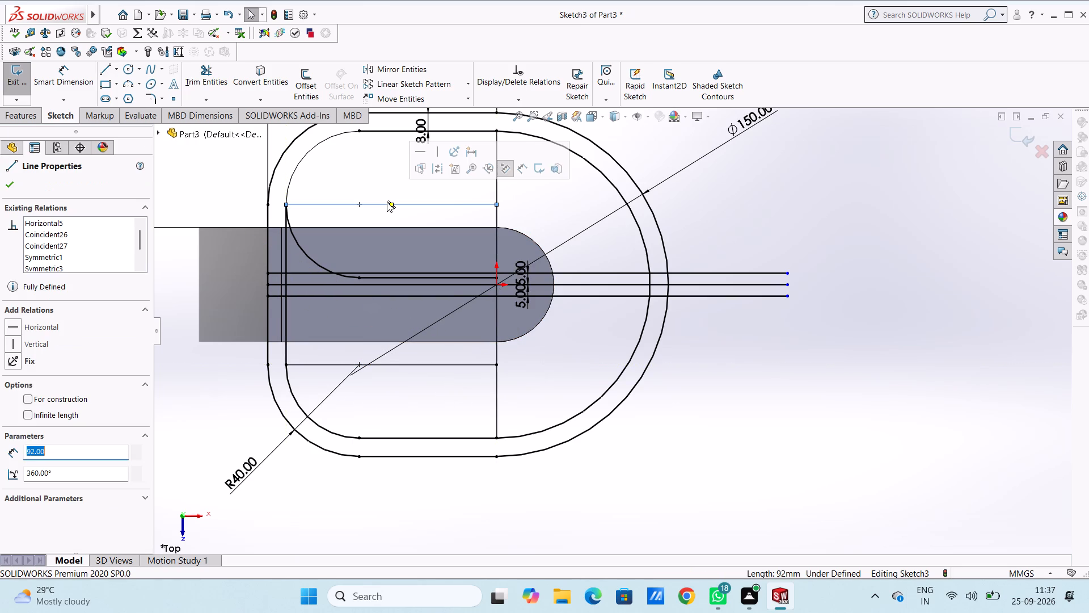
{"action": "key", "text": "Delete"}
Mirror the inner profile's lower corner arc and bottom horizontal line about the lower 92 mm line.
{"action": "scroll", "coordinate": [387, 202], "scroll_direction": "up", "scroll_amount": 1}
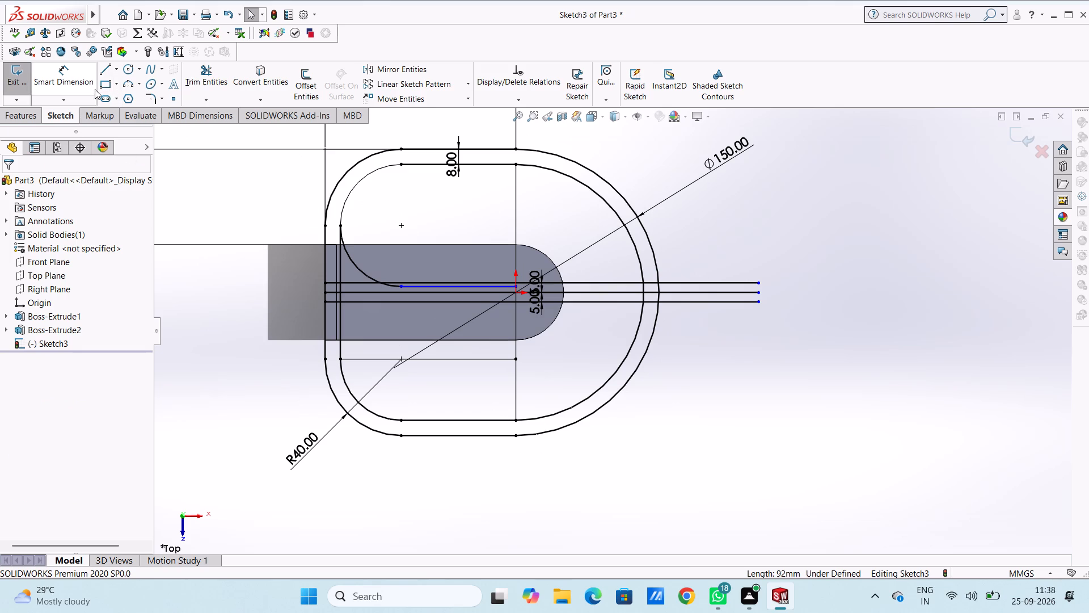
{"action": "left_click", "coordinate": [370, 66]}
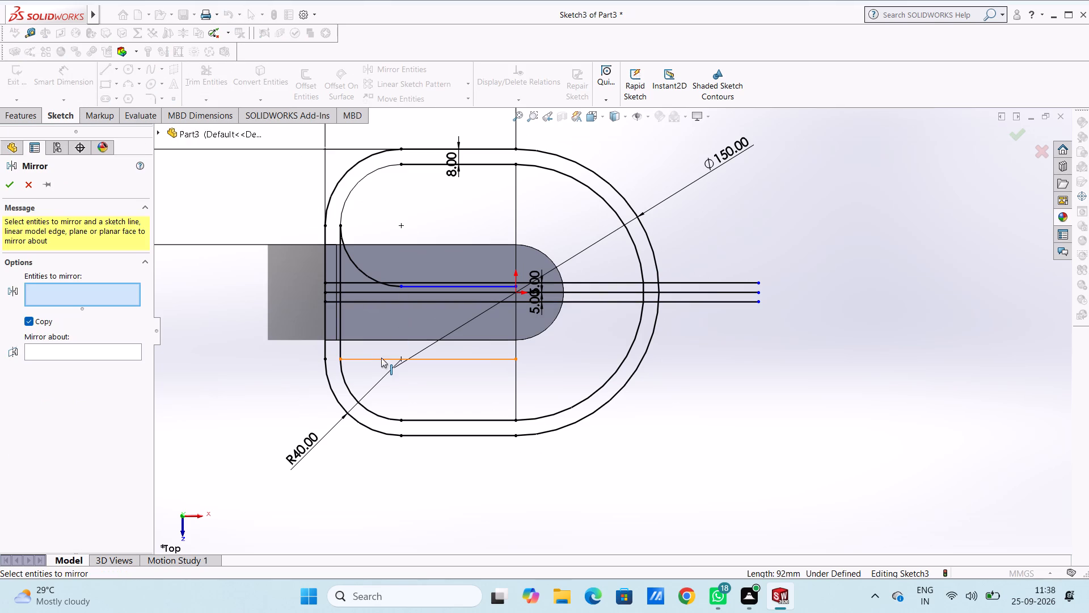
{"action": "left_click", "coordinate": [346, 384]}
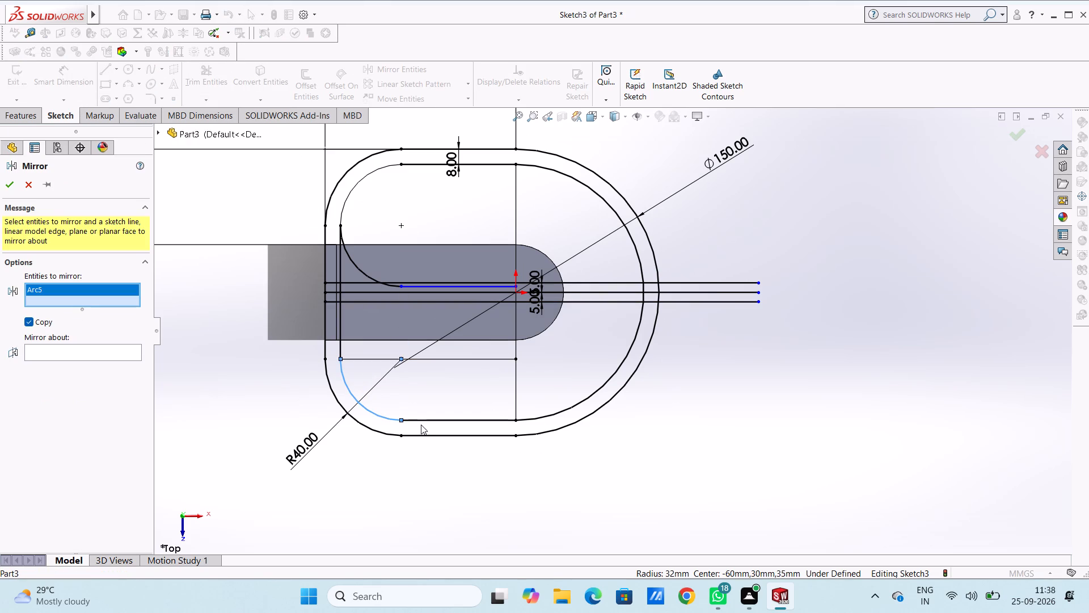
{"action": "left_click", "coordinate": [423, 419]}
{"action": "left_click", "coordinate": [99, 363]}
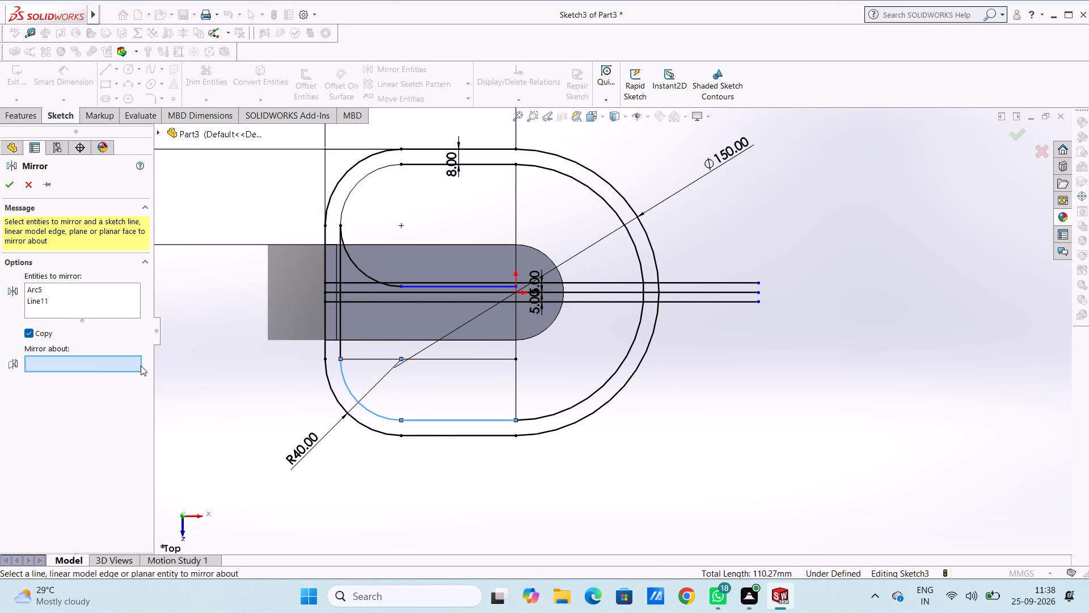
{"action": "left_click", "coordinate": [354, 359]}
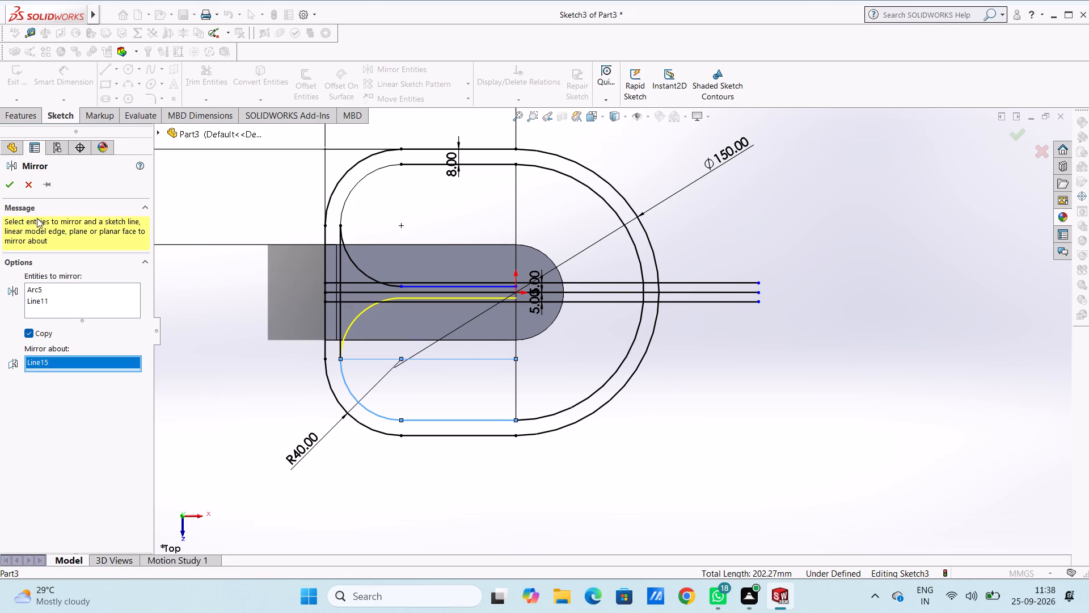
{"action": "left_click", "coordinate": [14, 189]}
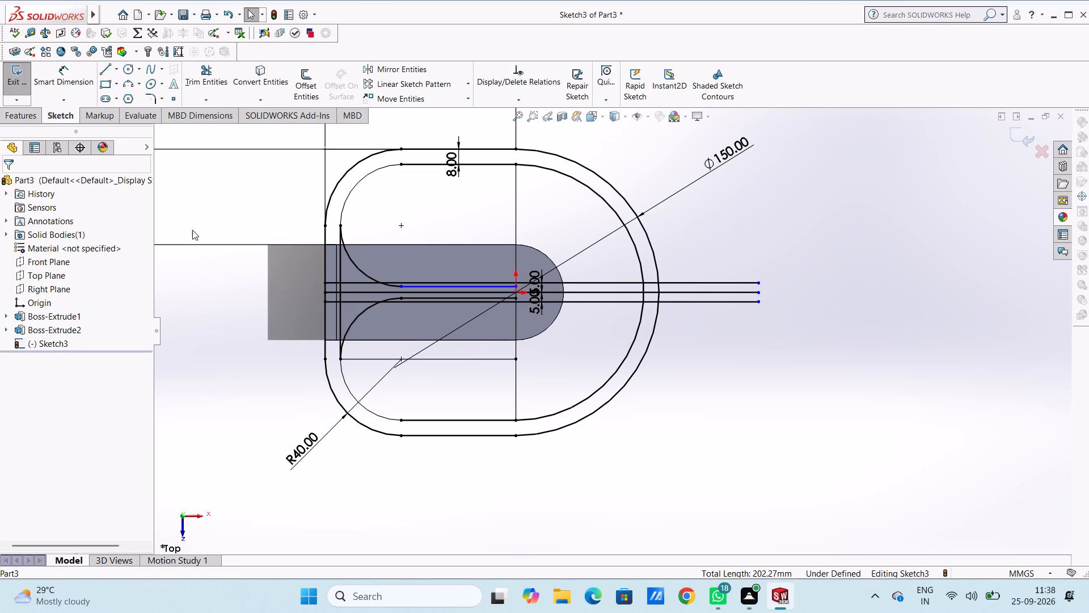
Delete the lower 92 mm horizontal mirror line.
{"action": "left_click", "coordinate": [430, 362]}
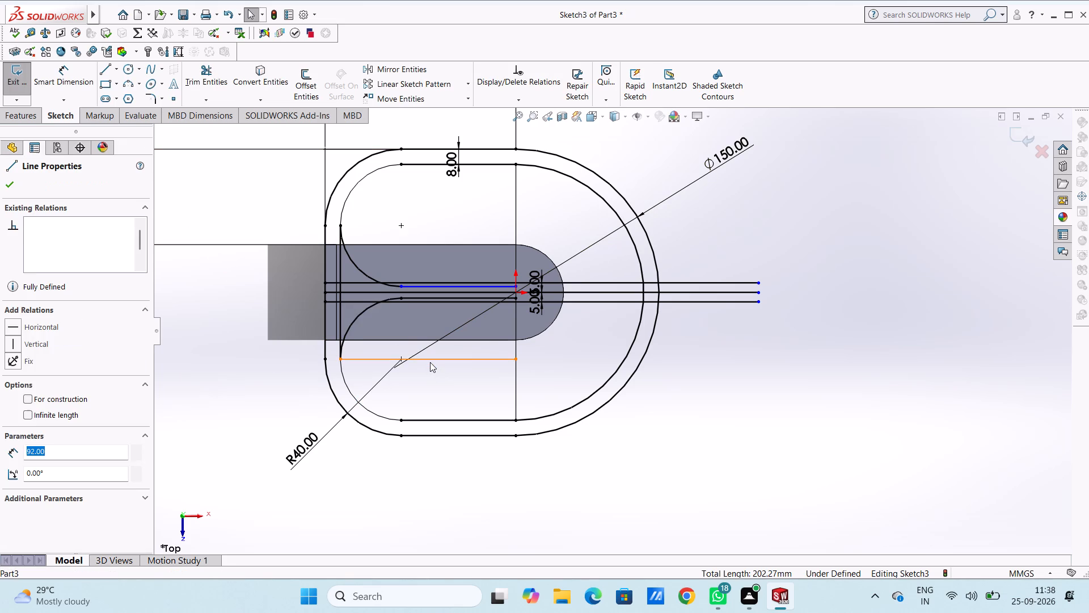
{"action": "key", "text": "Delete"}
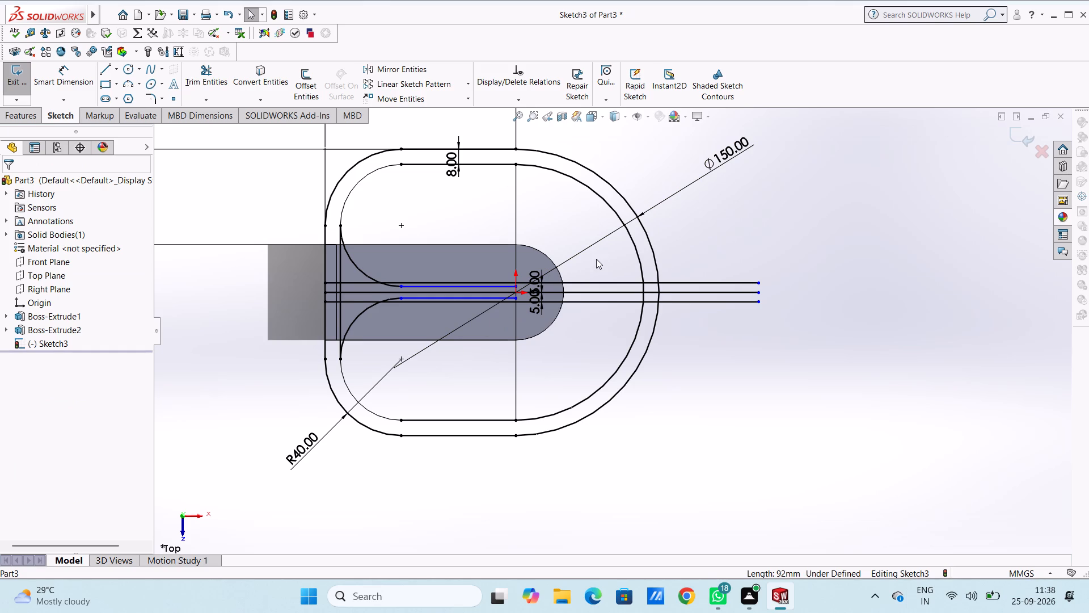
Delete the three long horizontal rib lines that cross the profile at and around the origin.
{"action": "scroll", "coordinate": [597, 259], "scroll_direction": "down", "scroll_amount": 2}
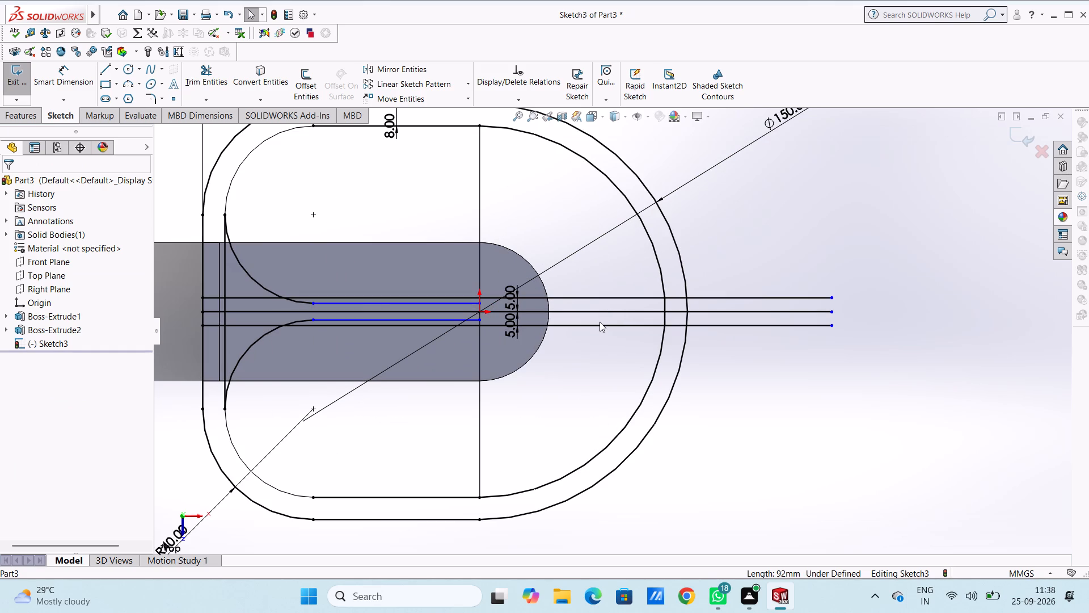
{"action": "left_click", "coordinate": [601, 311]}
{"action": "key", "text": "Delete"}
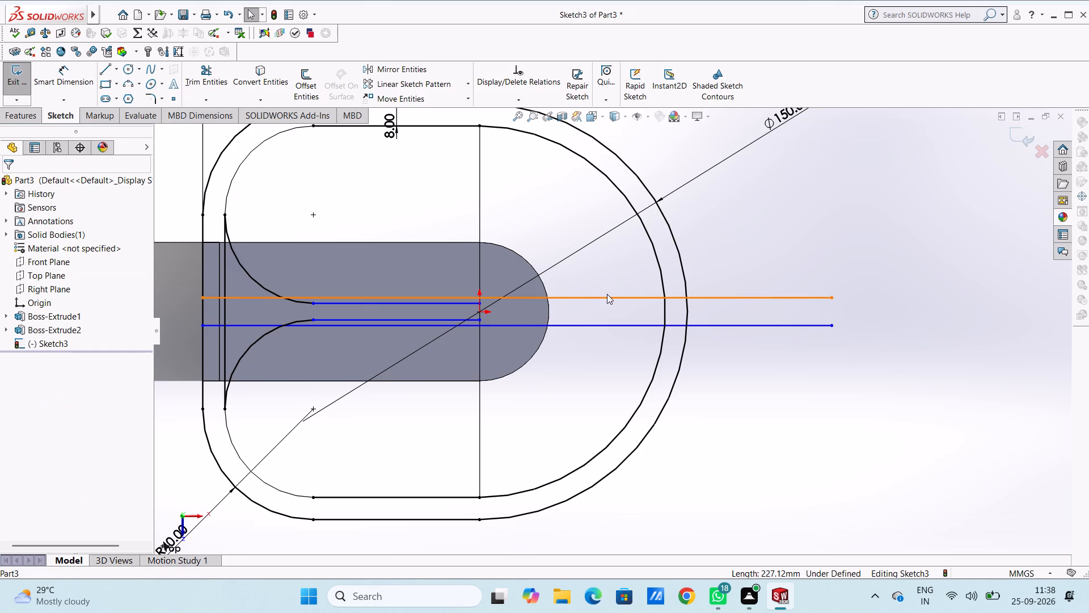
{"action": "left_click", "coordinate": [606, 297]}
{"action": "left_click", "coordinate": [604, 325], "text": "ctrl"}
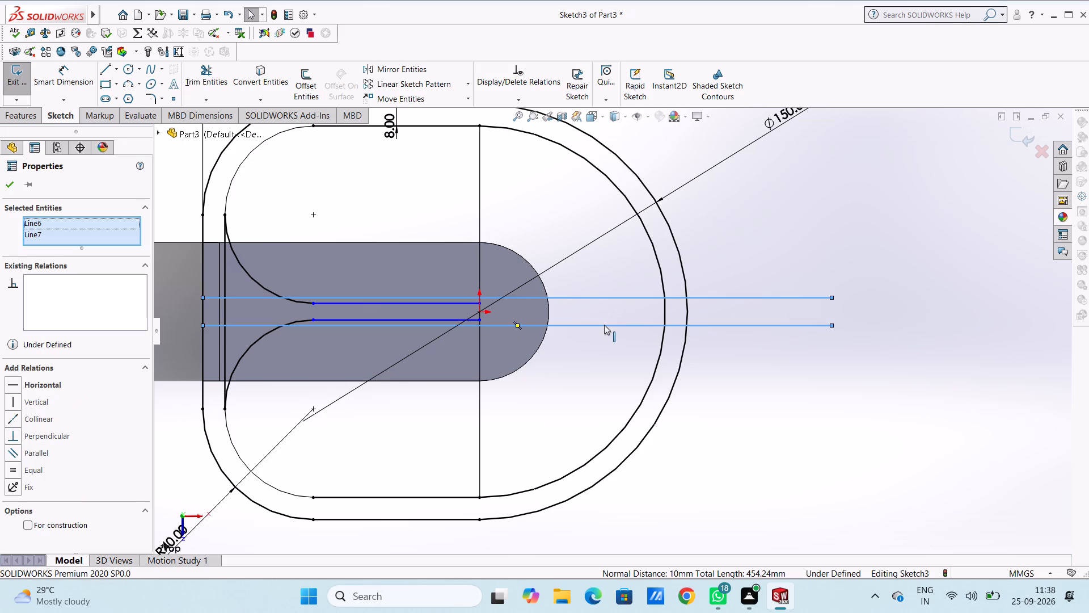
{"action": "key", "text": "Delete"}
Trim away the inner profile's straight vertical side between the upper and lower corner arcs.
{"action": "scroll", "coordinate": [604, 325], "scroll_direction": "up", "scroll_amount": 1}
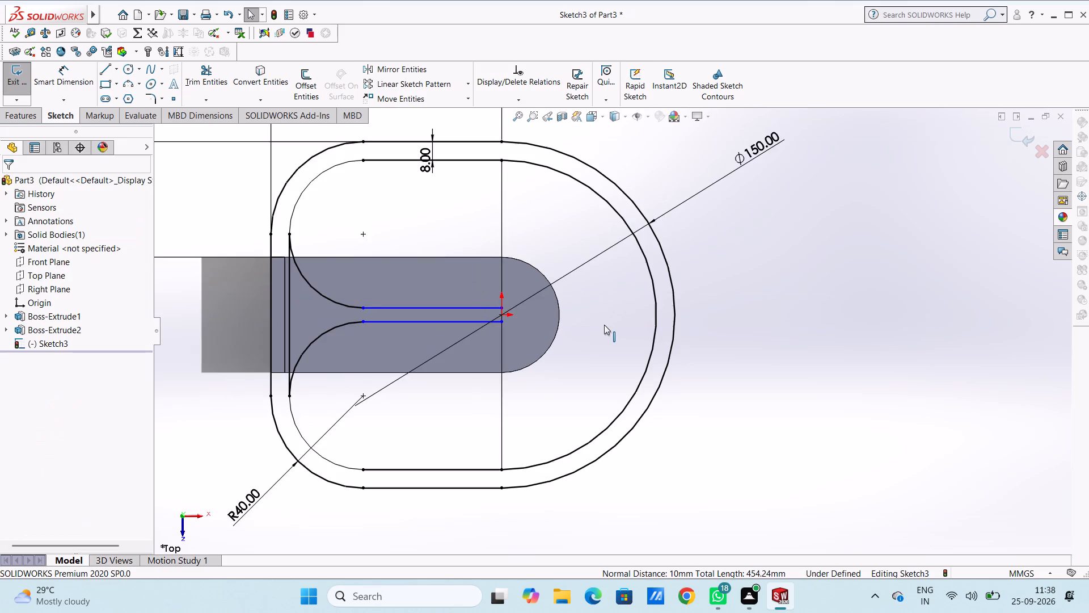
{"action": "scroll", "coordinate": [604, 325], "scroll_direction": "up", "scroll_amount": 3}
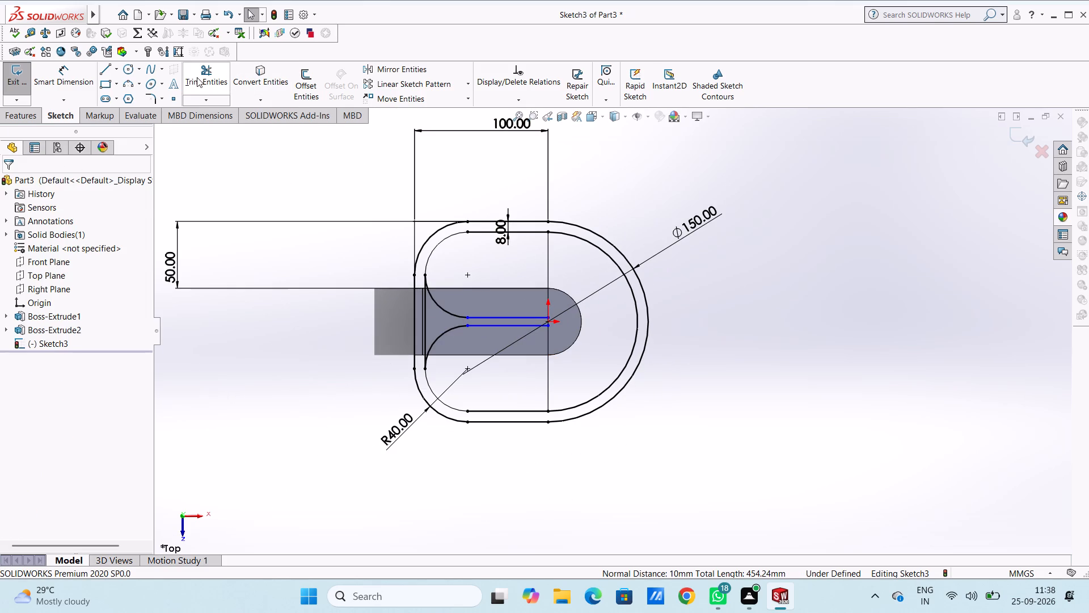
{"action": "left_click", "coordinate": [197, 77]}
{"action": "scroll", "coordinate": [606, 373], "scroll_direction": "down", "scroll_amount": 4}
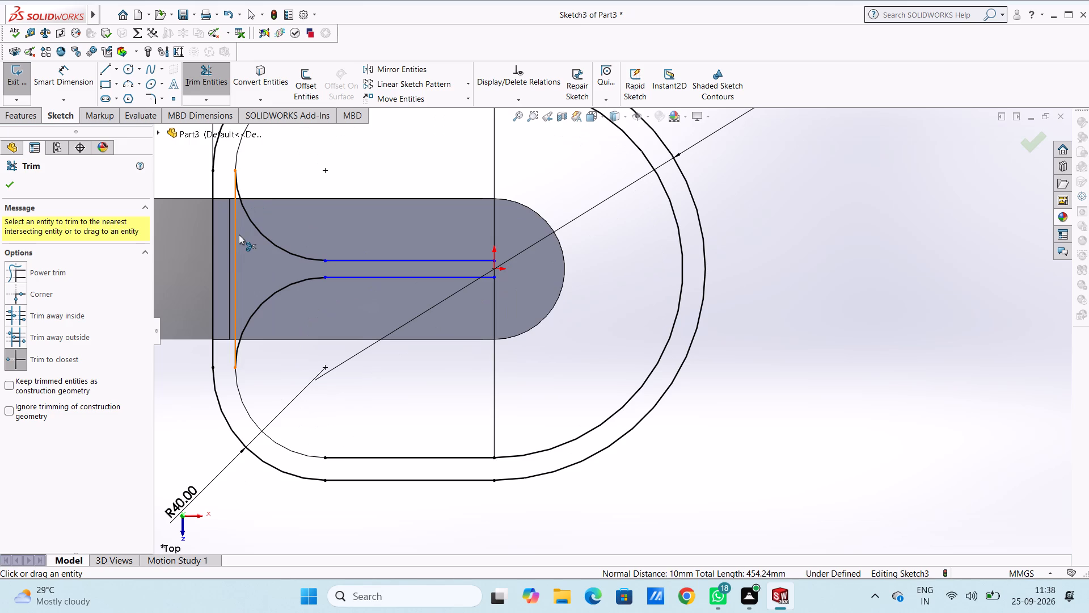
{"action": "left_click", "coordinate": [236, 234]}
{"action": "scroll", "coordinate": [236, 234], "scroll_direction": "up", "scroll_amount": 3}
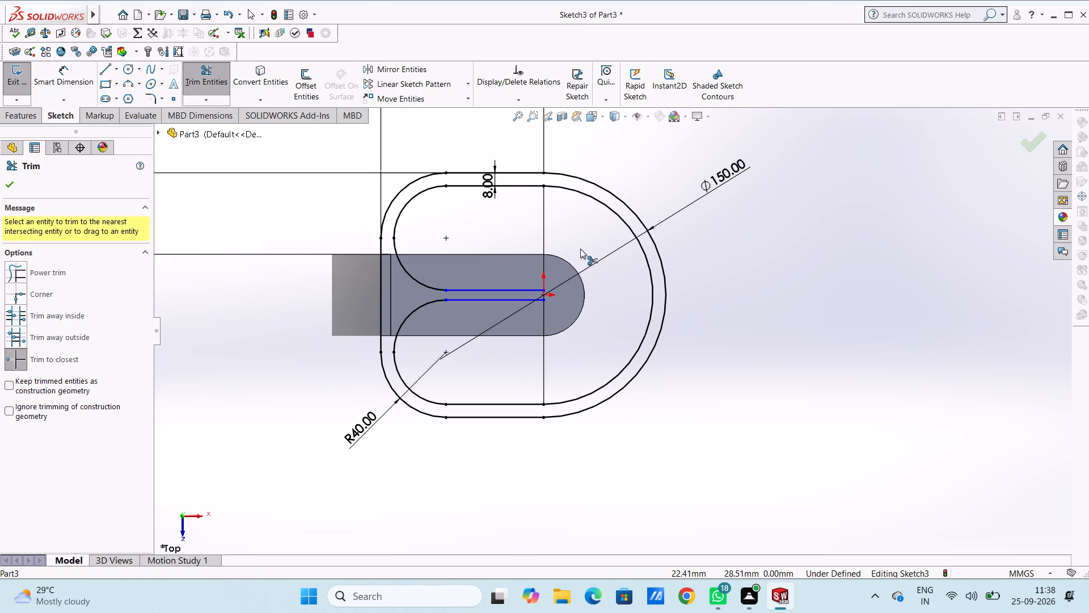
{"action": "key", "text": "Escape"}
{"action": "key", "text": "Escape"}
Sketch a circle of radius 15 mm centred on the origin.
{"action": "scroll", "coordinate": [600, 305], "scroll_direction": "down", "scroll_amount": 2}
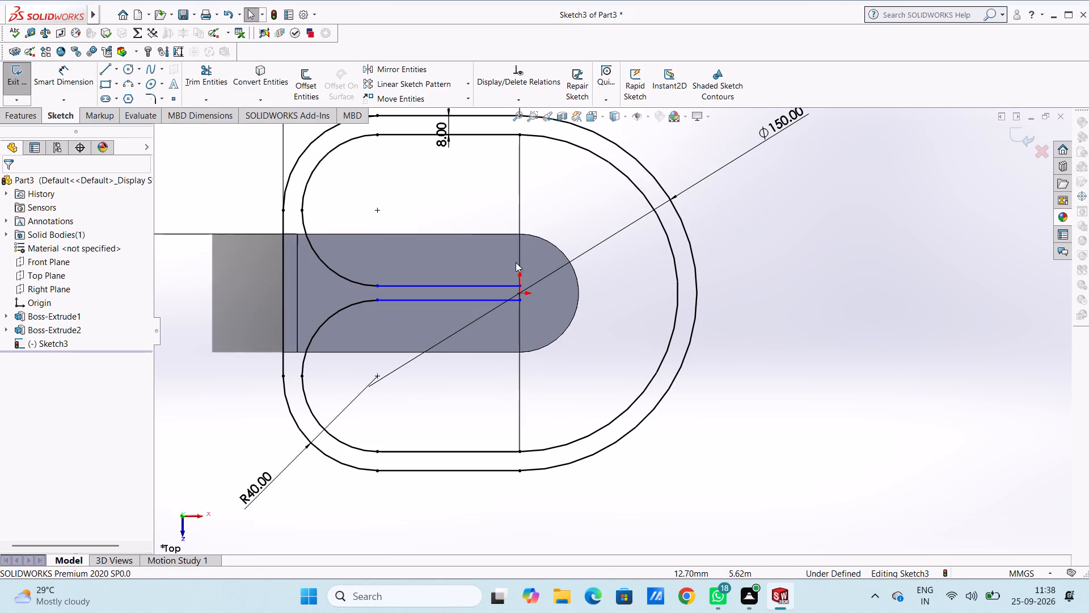
{"action": "left_click", "coordinate": [125, 69]}
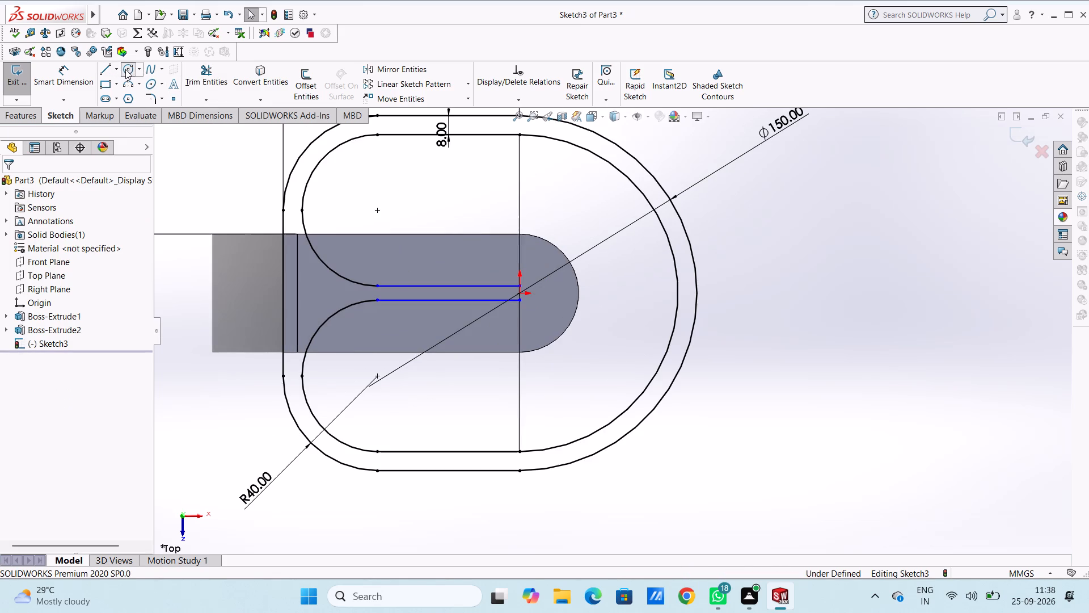
{"action": "left_click", "coordinate": [518, 293]}
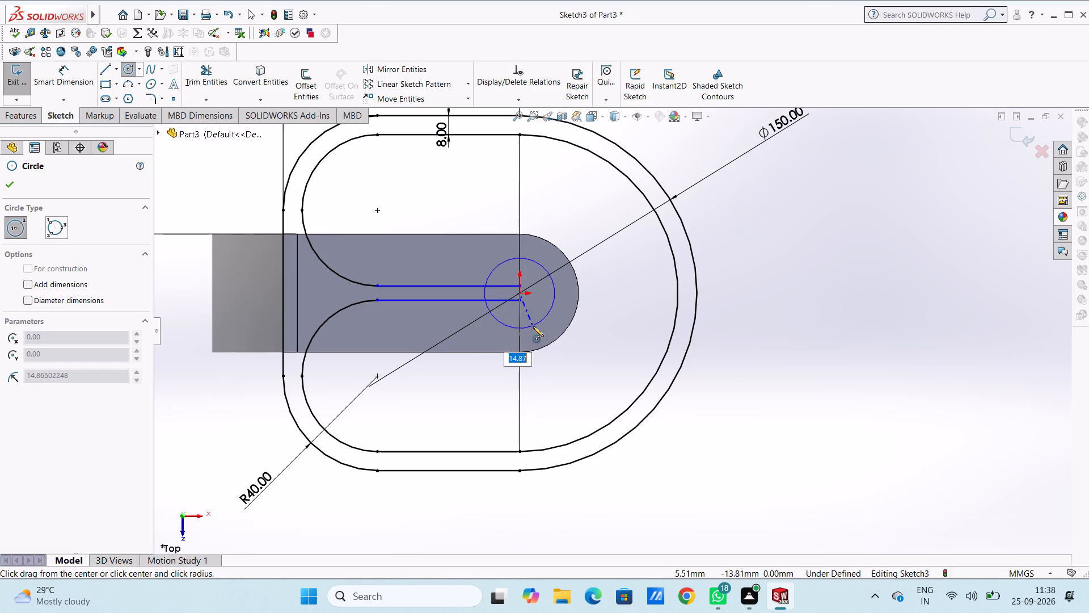
{"action": "type", "text": "15"}
{"action": "key", "text": "Return"}
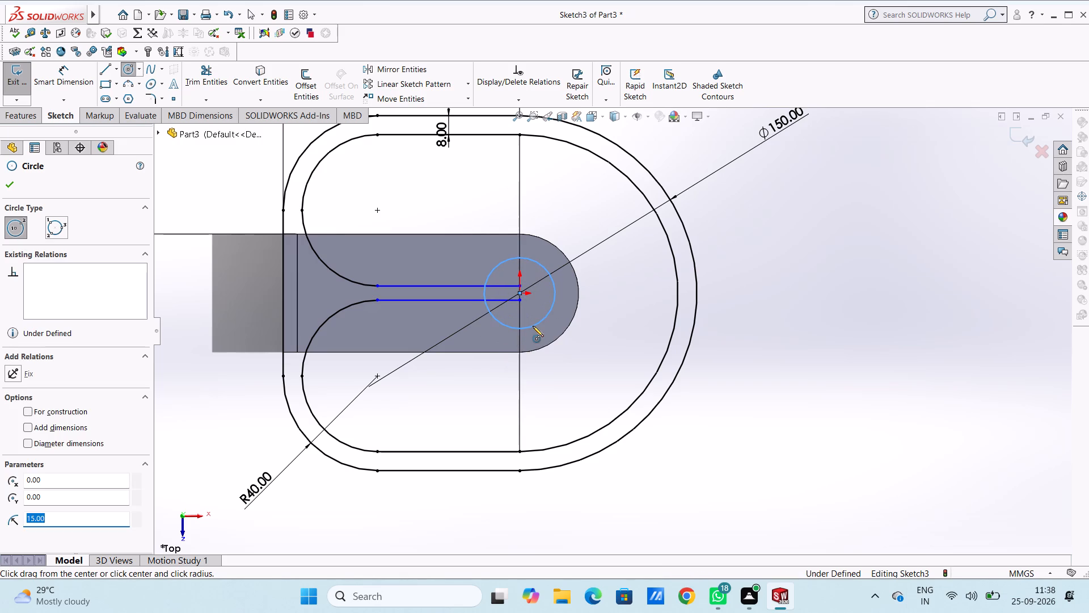
{"action": "key", "text": "Escape"}
{"action": "key", "text": "Escape"}
Dimension the diameter of the circle at the origin.
{"action": "scroll", "coordinate": [531, 323], "scroll_direction": "up", "scroll_amount": 2}
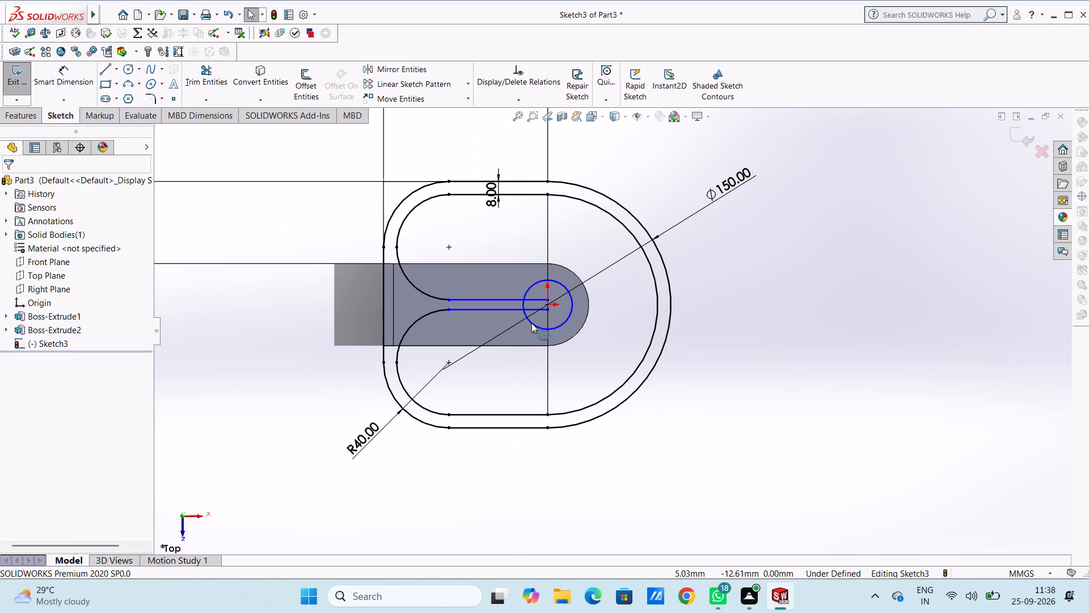
{"action": "left_click", "coordinate": [56, 79]}
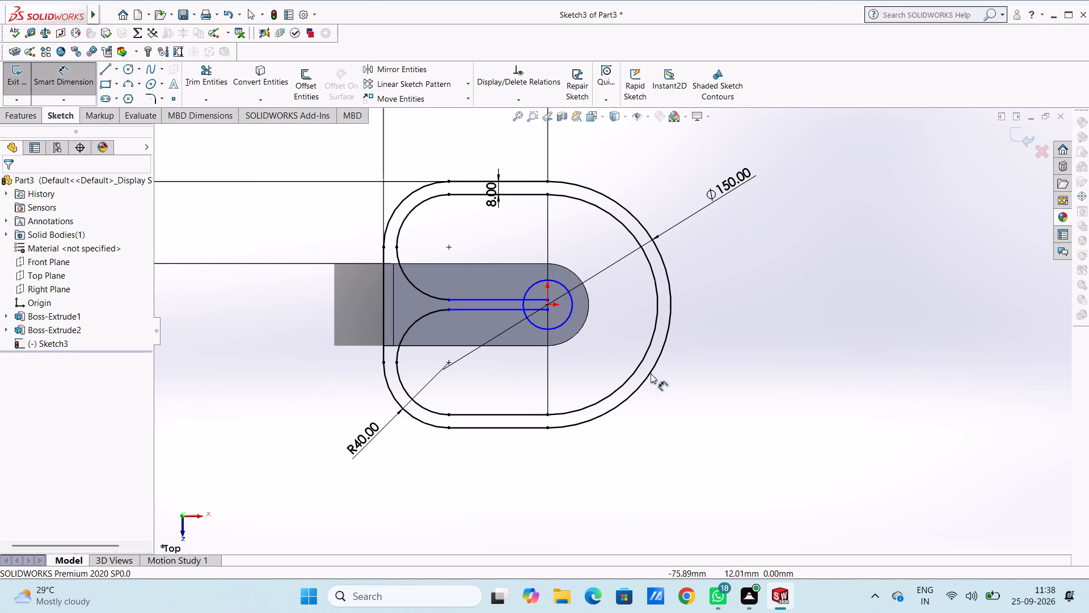
{"action": "left_click", "coordinate": [567, 322]}
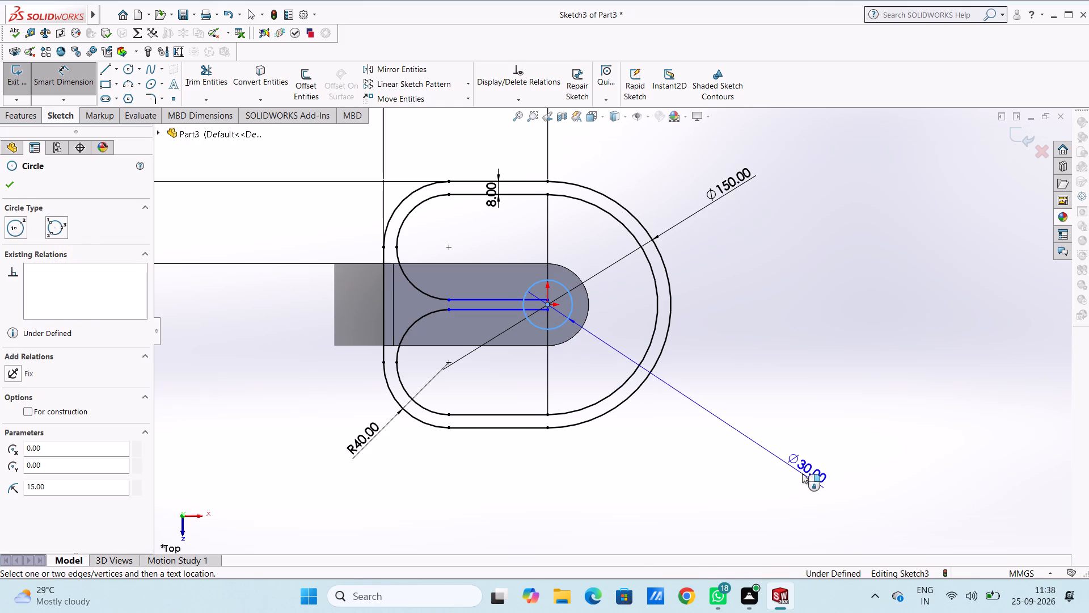
{"action": "left_click", "coordinate": [802, 473]}
{"action": "left_click", "coordinate": [750, 456]}
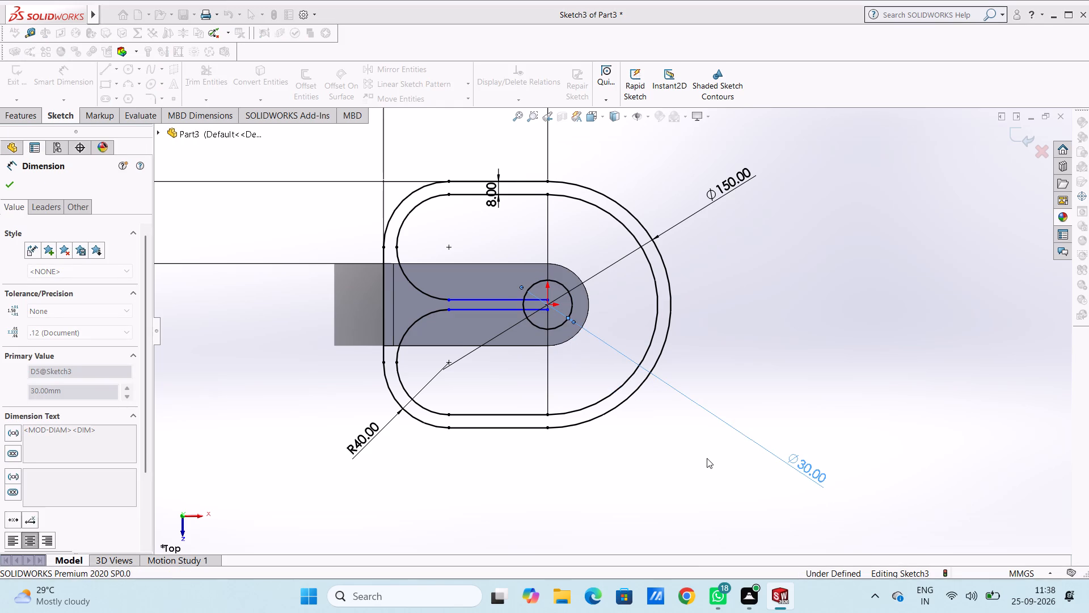
{"action": "left_click", "coordinate": [707, 459]}
{"action": "key", "text": "Escape"}
{"action": "key", "text": "Escape"}
{"action": "key", "text": "Escape"}
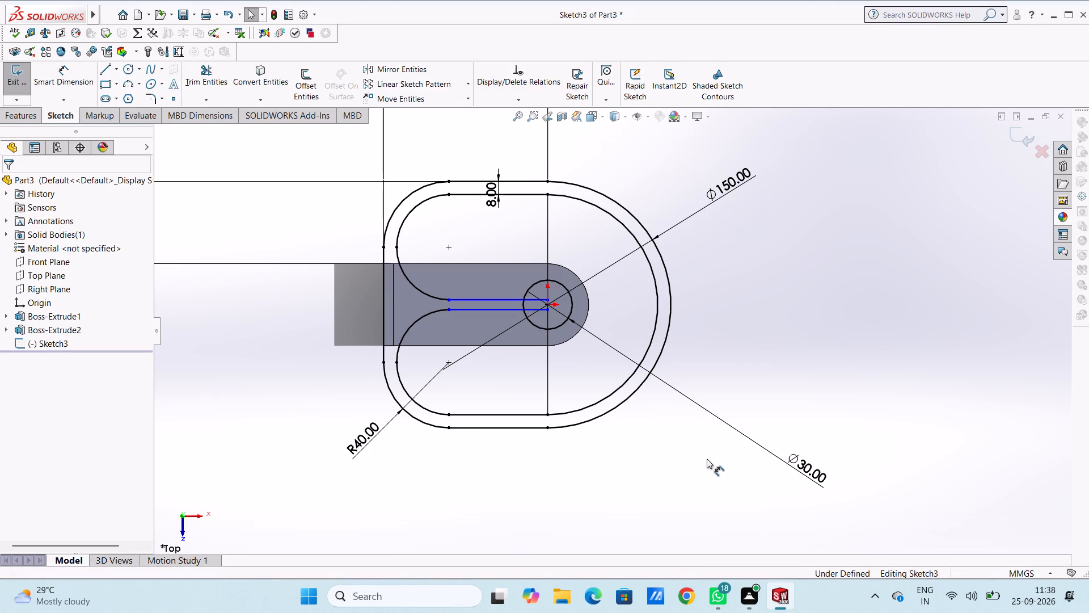
{"action": "scroll", "coordinate": [583, 322], "scroll_direction": "down", "scroll_amount": 4}
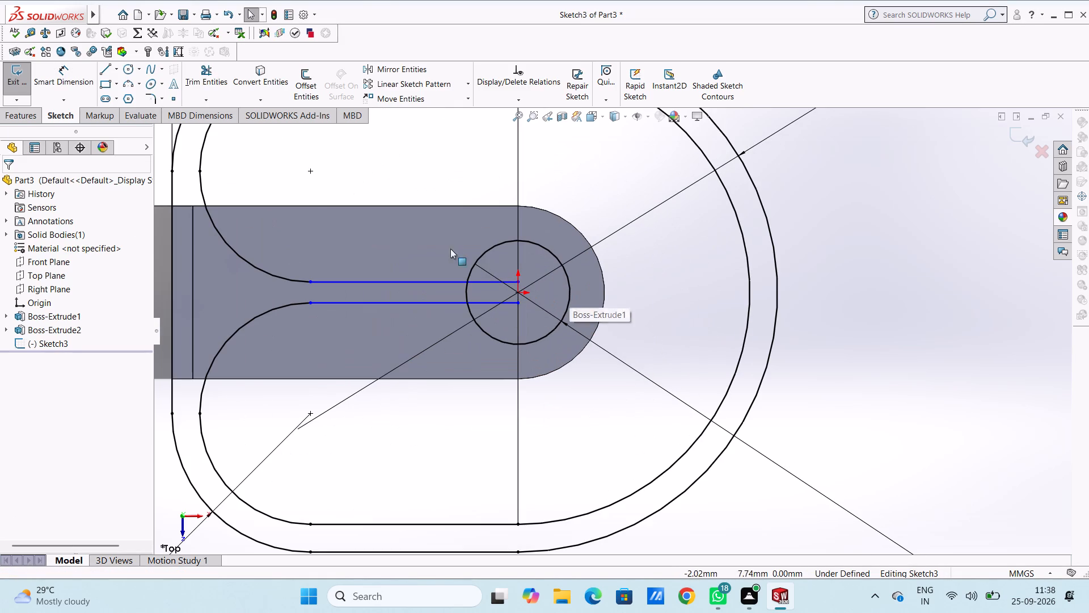
Trim away the two horizontal rib lines inside the central circle and the short circle arc between them.
{"action": "left_click", "coordinate": [212, 79]}
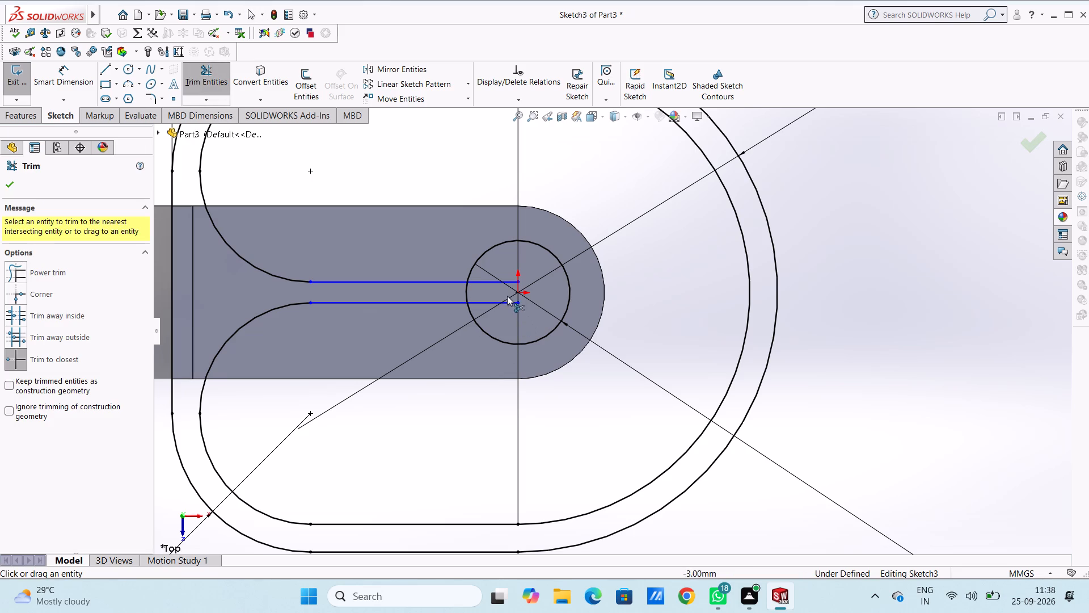
{"action": "left_click", "coordinate": [498, 279]}
{"action": "left_click", "coordinate": [467, 291]}
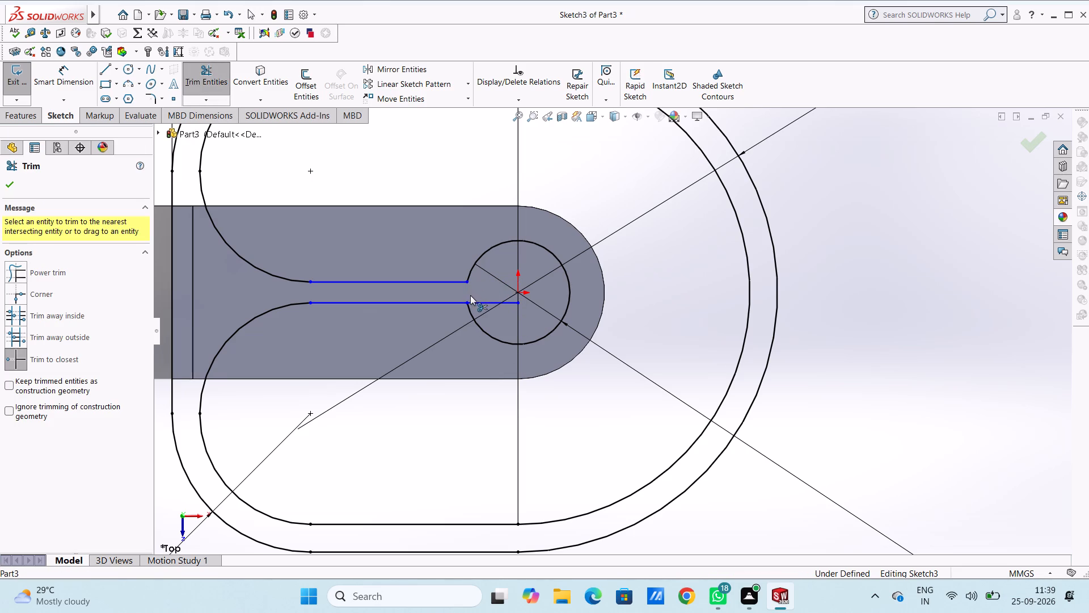
{"action": "left_click", "coordinate": [484, 304]}
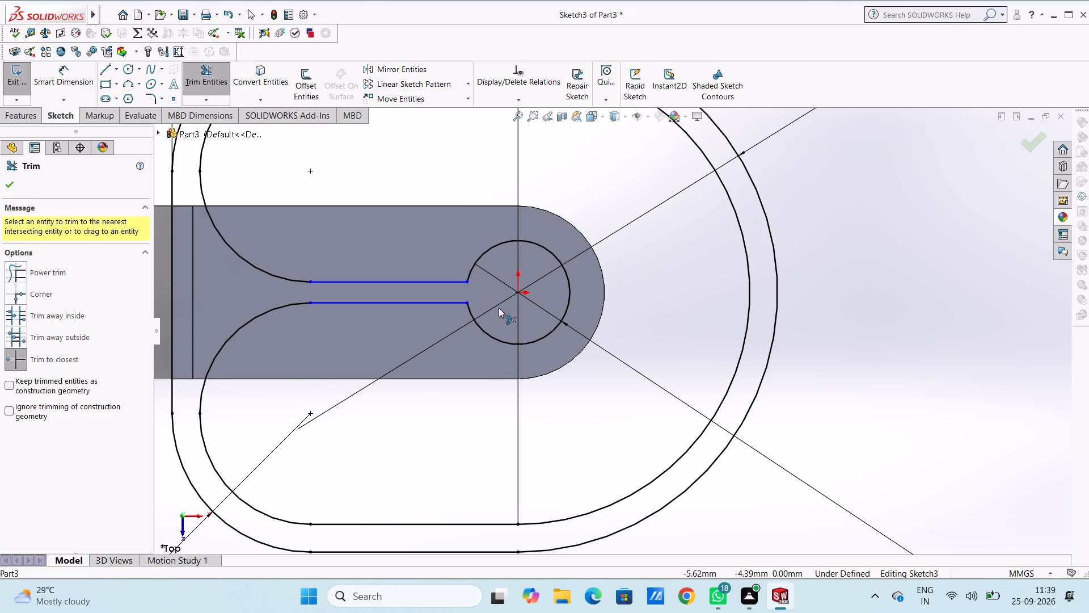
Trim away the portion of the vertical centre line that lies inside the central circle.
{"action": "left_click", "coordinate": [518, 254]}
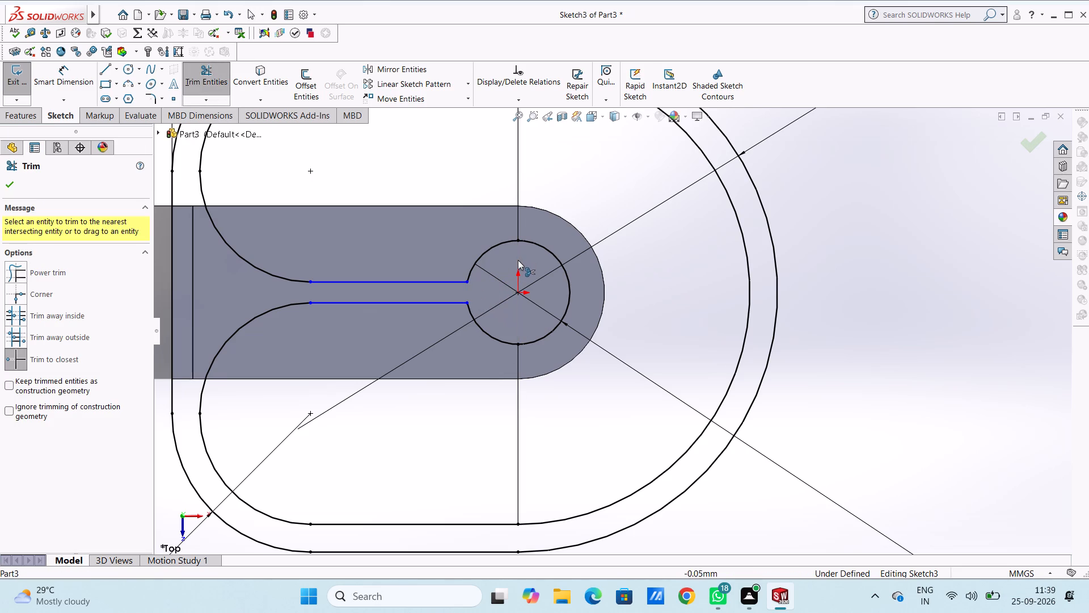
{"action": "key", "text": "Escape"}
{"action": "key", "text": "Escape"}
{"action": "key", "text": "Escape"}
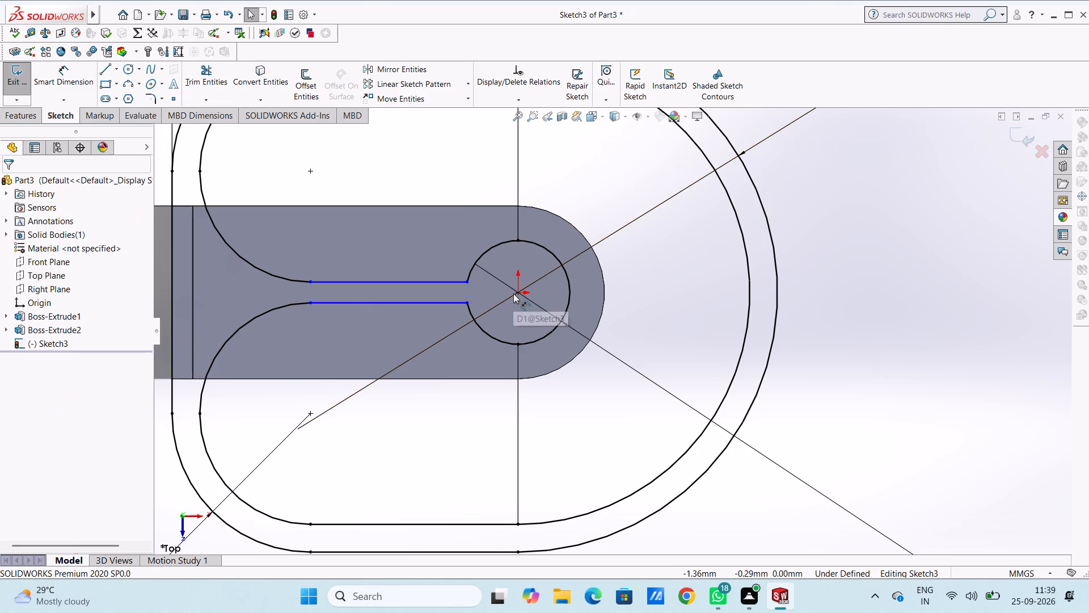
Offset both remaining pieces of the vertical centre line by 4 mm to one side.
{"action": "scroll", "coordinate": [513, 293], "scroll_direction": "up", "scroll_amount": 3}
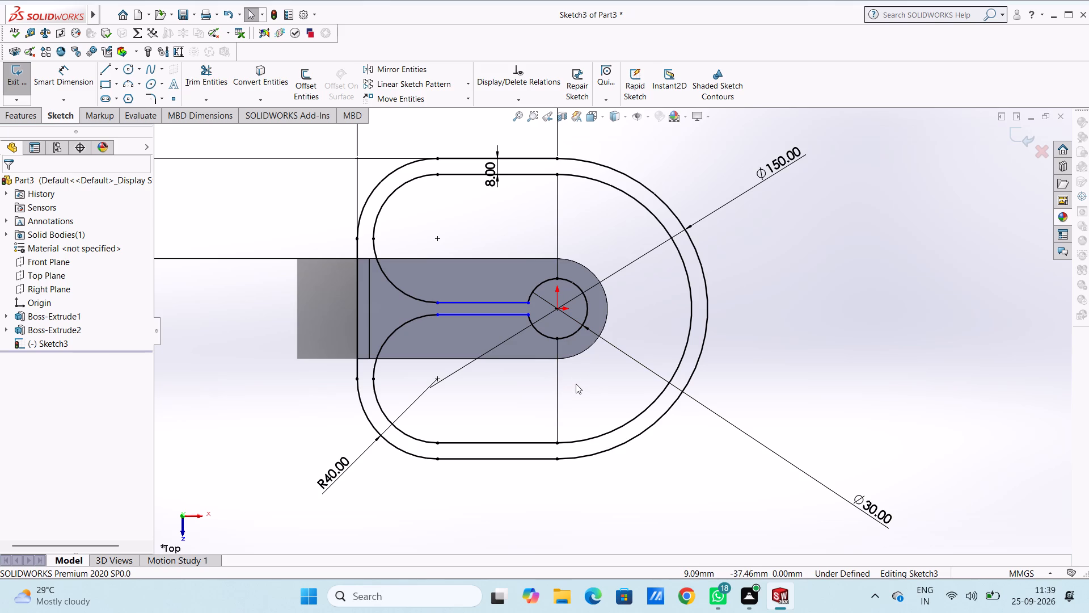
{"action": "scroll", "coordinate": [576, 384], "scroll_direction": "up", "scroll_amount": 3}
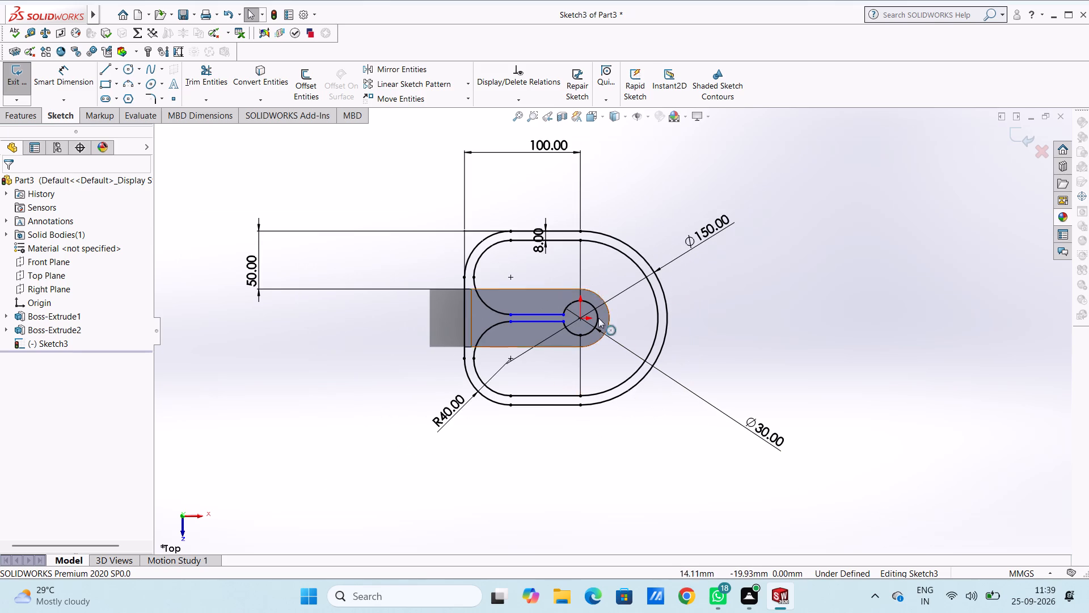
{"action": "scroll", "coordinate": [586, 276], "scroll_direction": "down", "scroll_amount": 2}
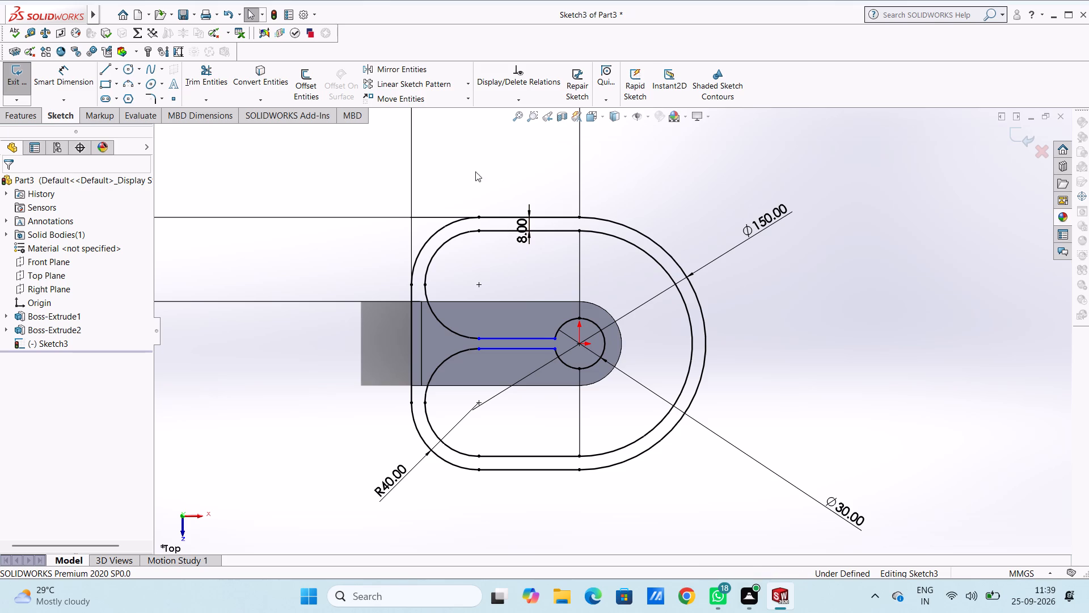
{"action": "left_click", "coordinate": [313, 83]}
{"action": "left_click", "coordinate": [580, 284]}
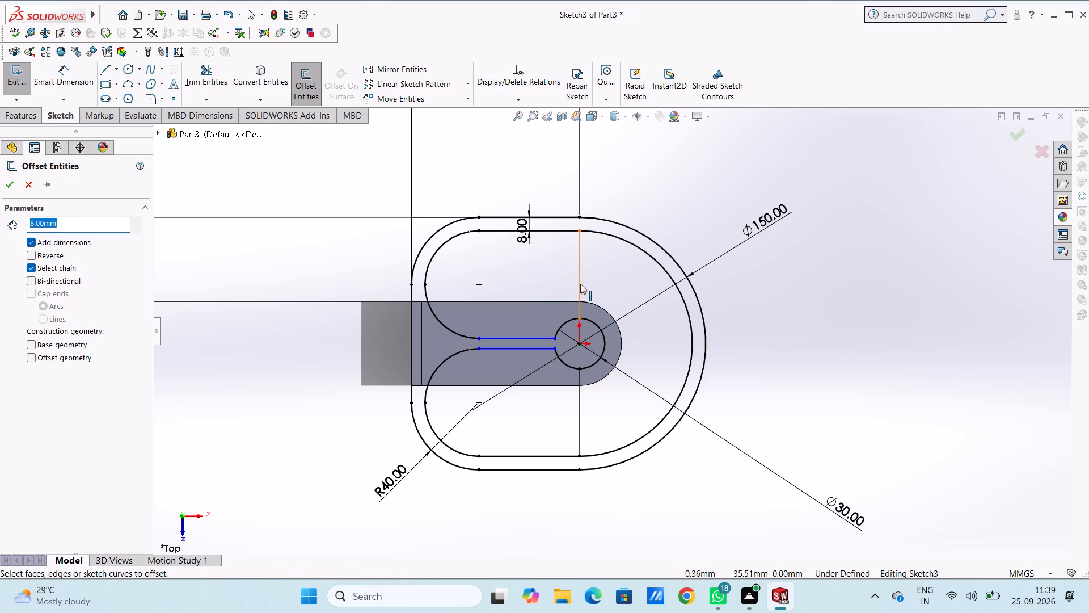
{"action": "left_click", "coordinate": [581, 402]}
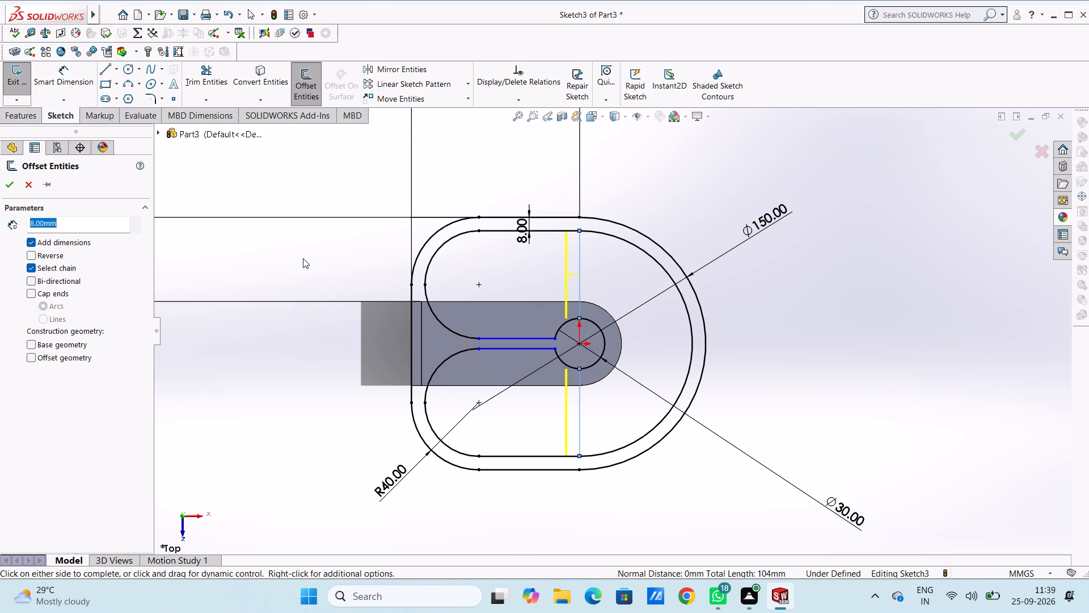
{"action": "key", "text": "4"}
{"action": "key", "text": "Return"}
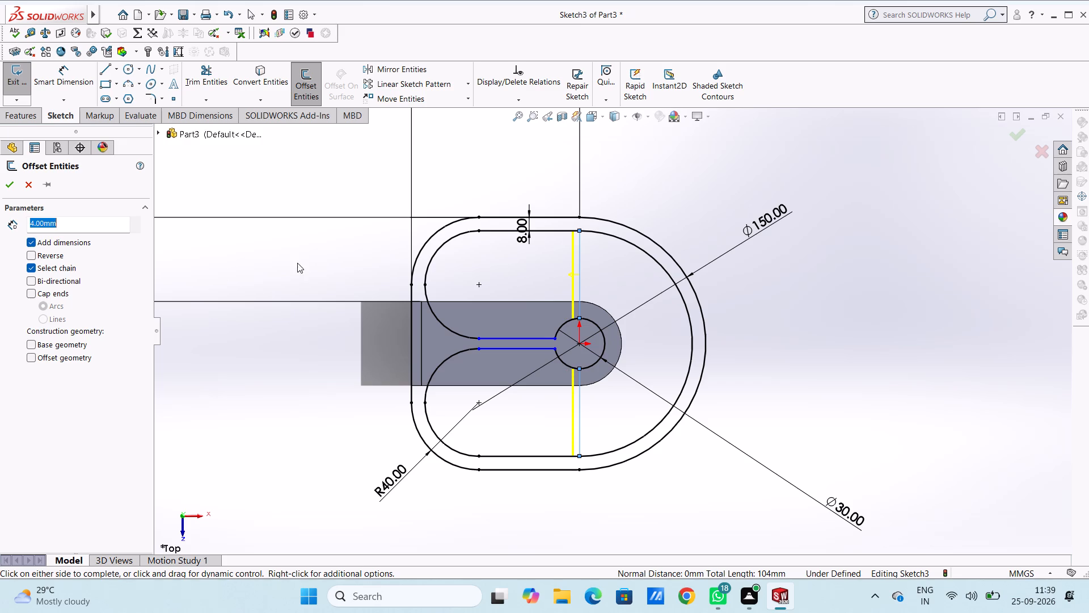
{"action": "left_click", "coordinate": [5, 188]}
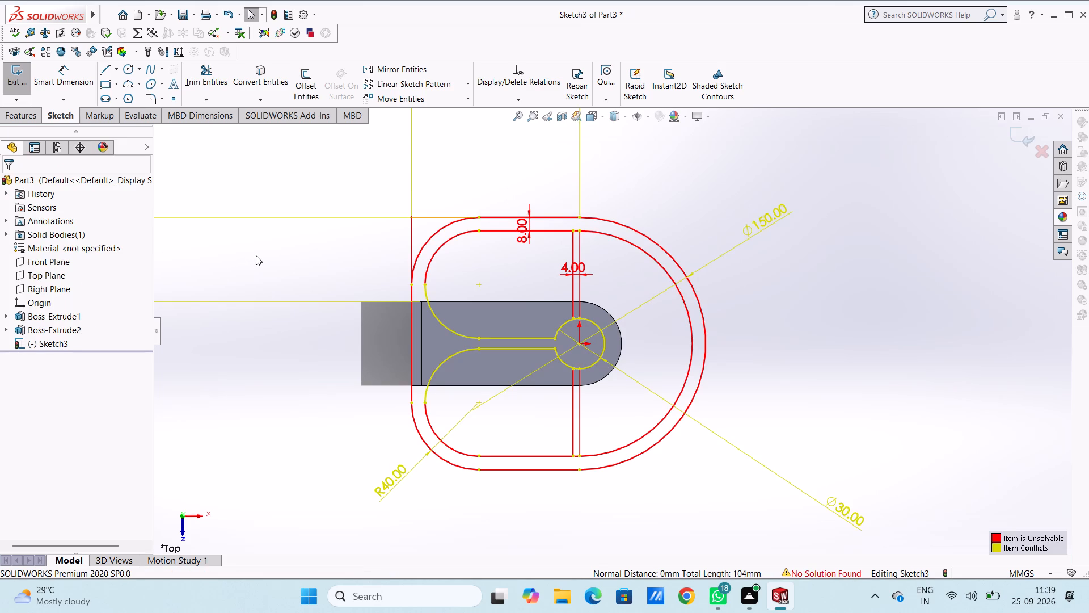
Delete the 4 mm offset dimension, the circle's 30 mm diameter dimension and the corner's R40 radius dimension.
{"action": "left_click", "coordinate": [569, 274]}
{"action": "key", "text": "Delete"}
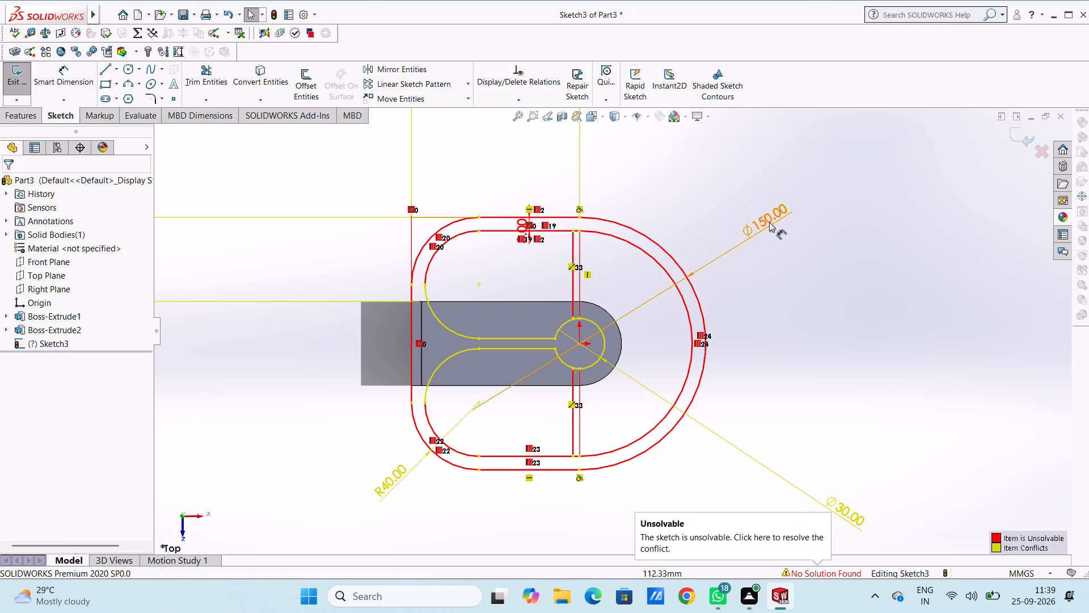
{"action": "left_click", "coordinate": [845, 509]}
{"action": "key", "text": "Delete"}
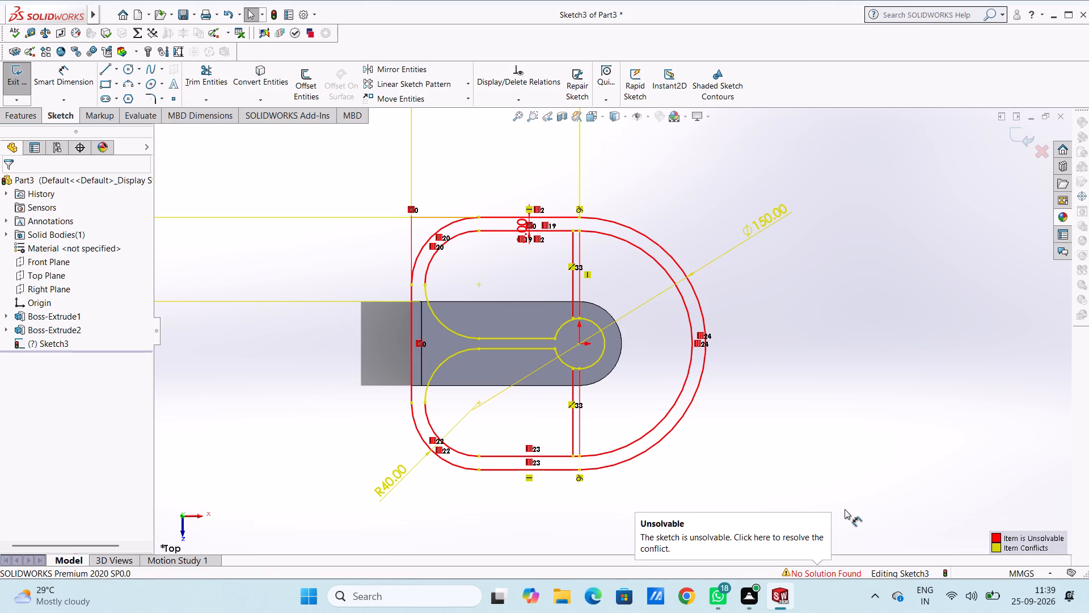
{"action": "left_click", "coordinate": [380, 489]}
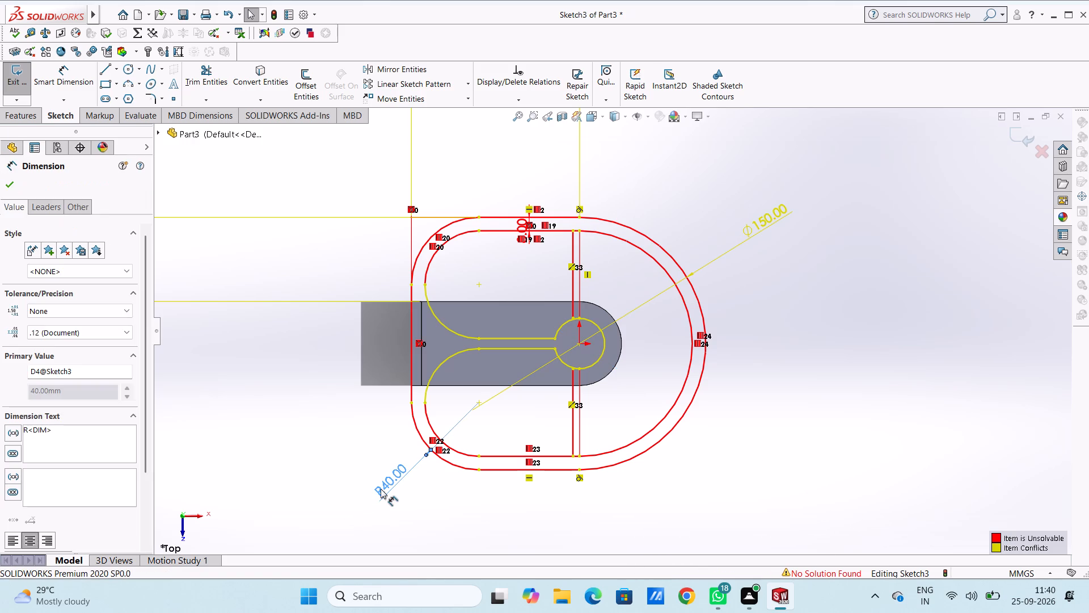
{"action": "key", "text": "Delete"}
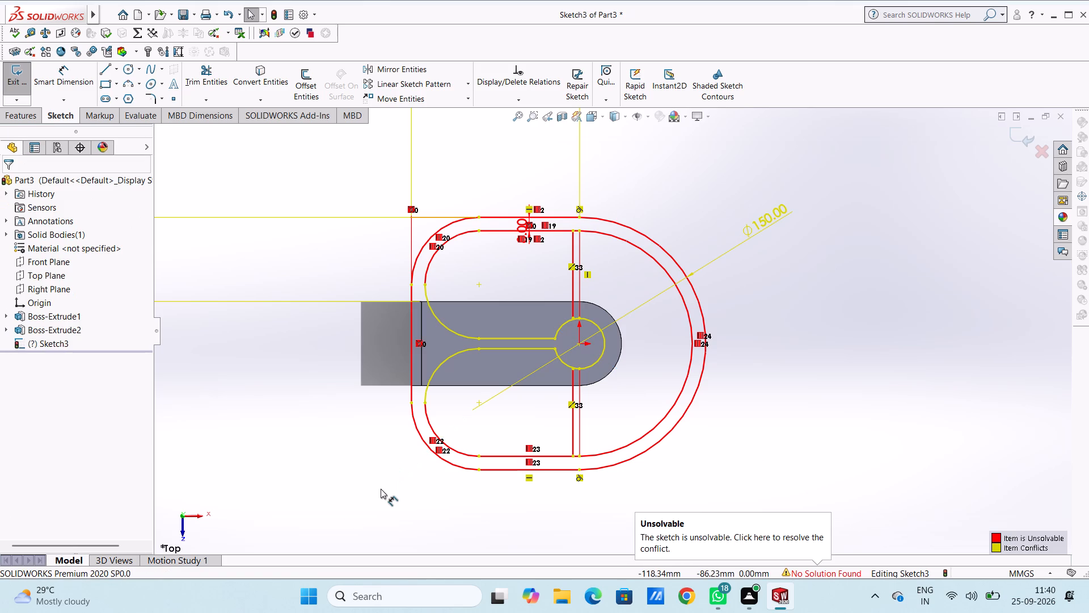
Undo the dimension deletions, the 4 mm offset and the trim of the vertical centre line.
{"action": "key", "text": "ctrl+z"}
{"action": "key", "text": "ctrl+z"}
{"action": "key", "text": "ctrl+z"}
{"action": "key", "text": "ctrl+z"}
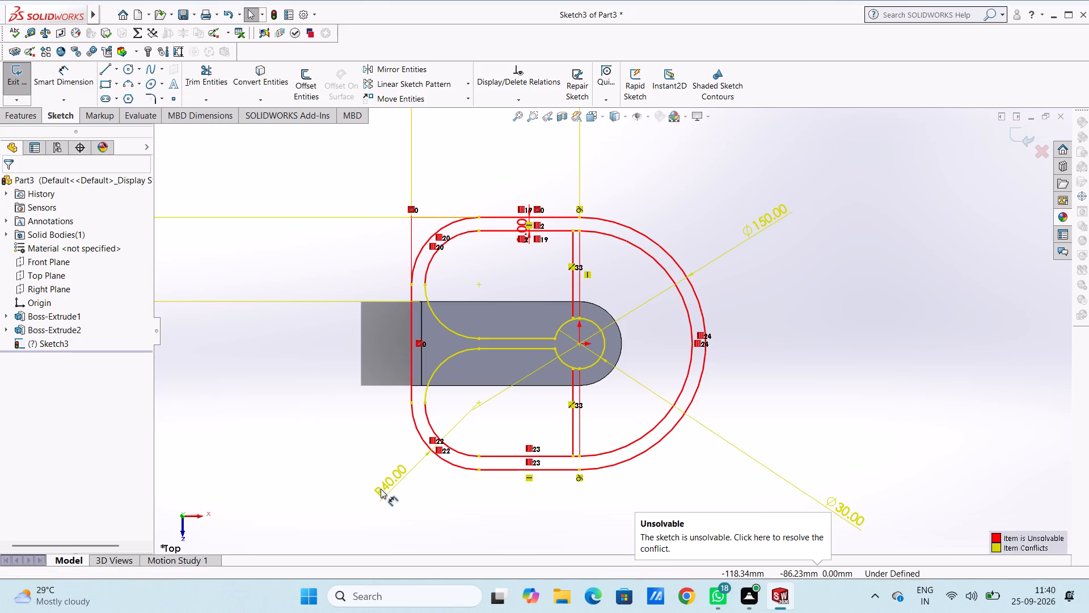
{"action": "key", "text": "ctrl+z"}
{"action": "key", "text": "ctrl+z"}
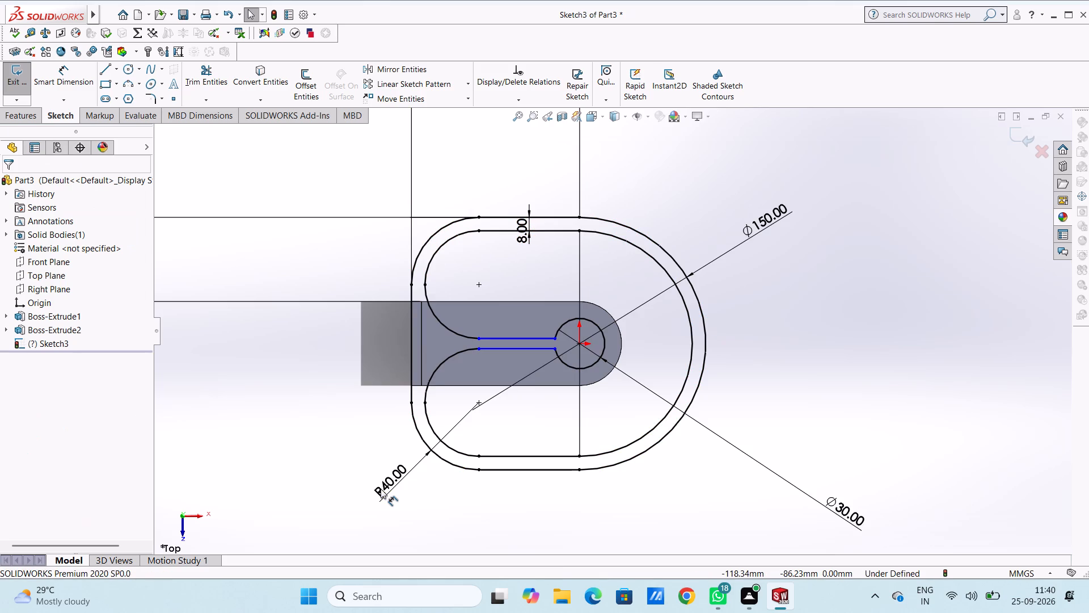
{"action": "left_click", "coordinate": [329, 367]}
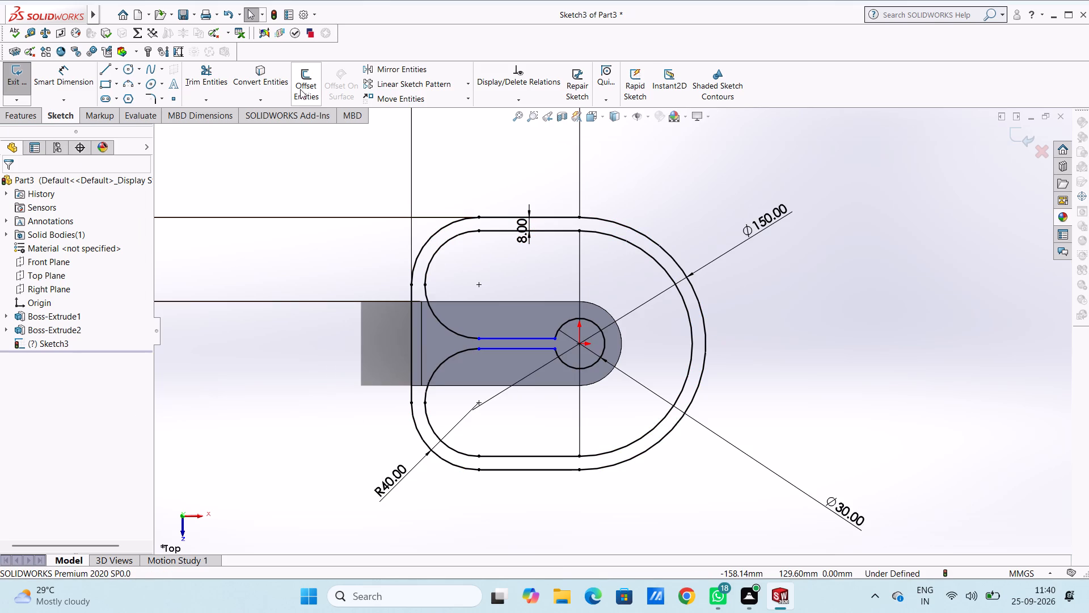
Offset the full vertical centre line through the origin by 4 mm bi-directionally.
{"action": "left_click", "coordinate": [307, 82]}
{"action": "left_click", "coordinate": [580, 272]}
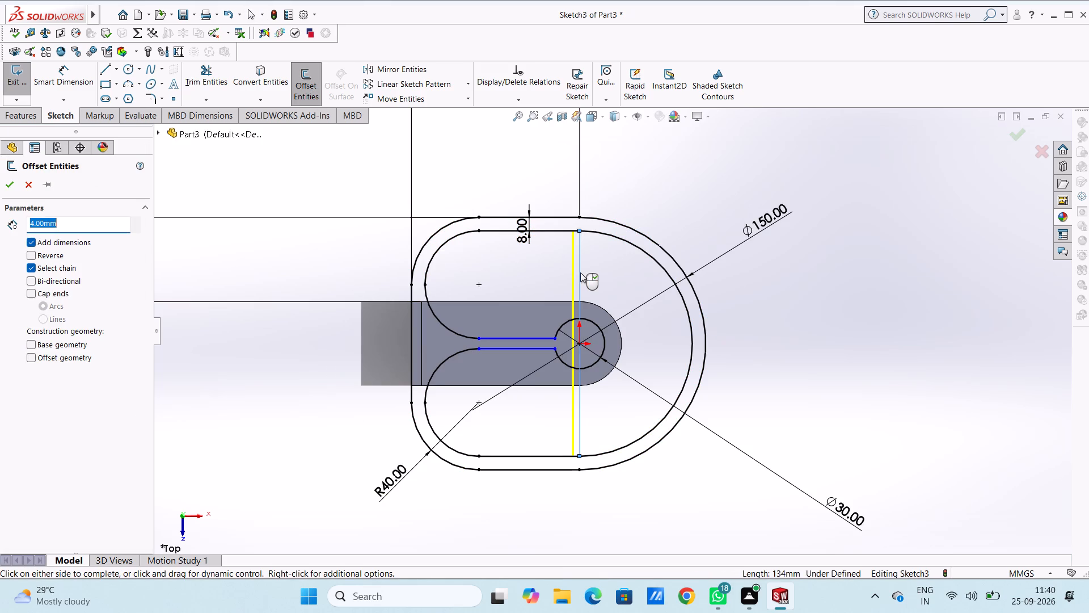
{"action": "left_click", "coordinate": [29, 280]}
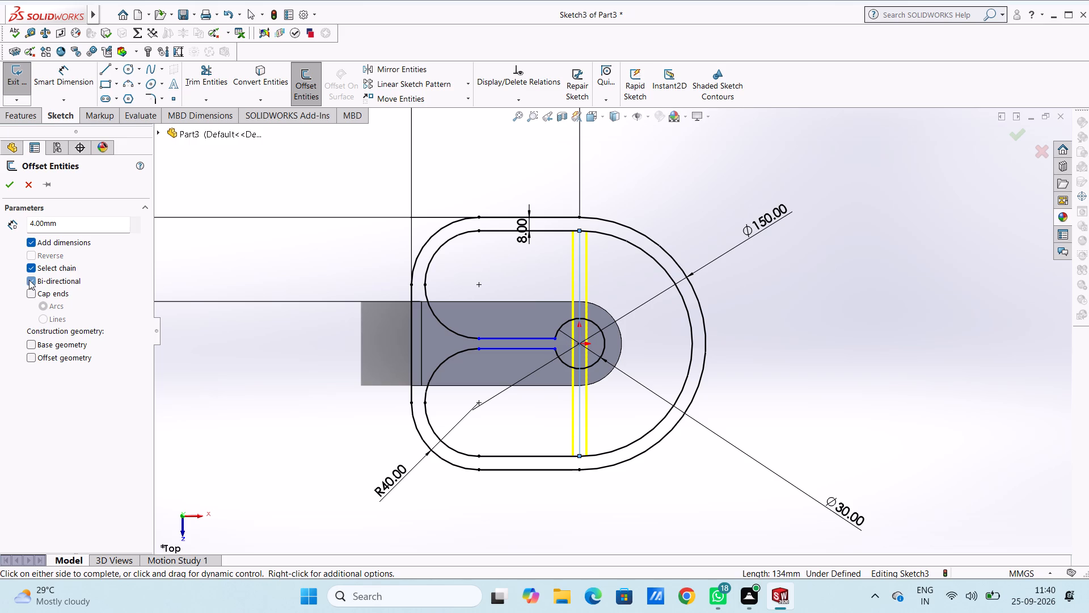
{"action": "left_click", "coordinate": [8, 189]}
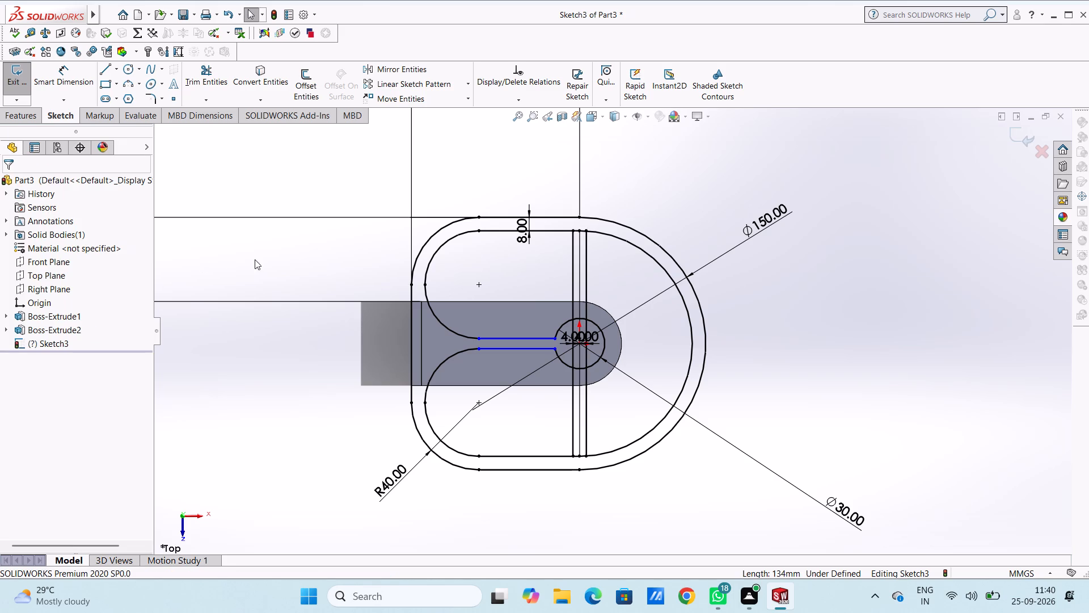
Delete the original vertical centre line between the two offset rib lines.
{"action": "scroll", "coordinate": [618, 320], "scroll_direction": "down", "scroll_amount": 2}
{"action": "scroll", "coordinate": [618, 320], "scroll_direction": "up", "scroll_amount": 2}
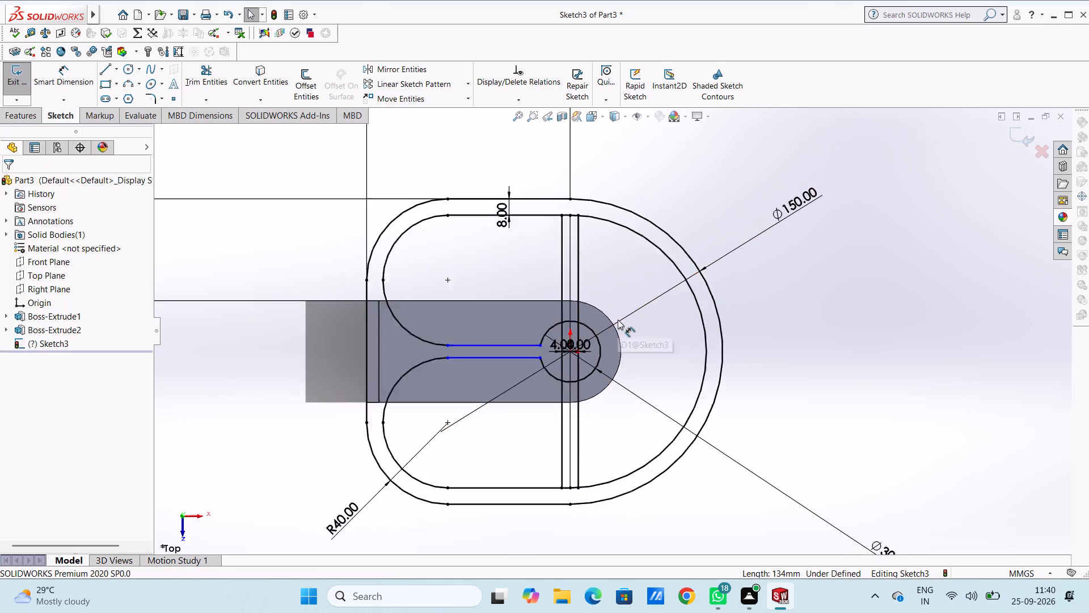
{"action": "scroll", "coordinate": [618, 320], "scroll_direction": "up", "scroll_amount": 2}
{"action": "left_click", "coordinate": [588, 289]}
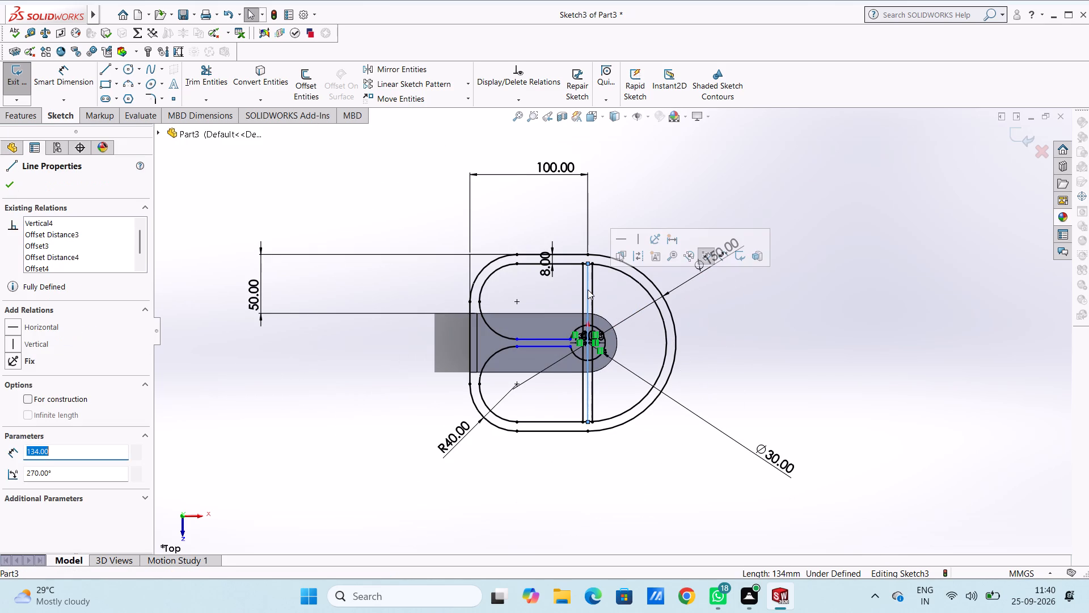
{"action": "key", "text": "Delete"}
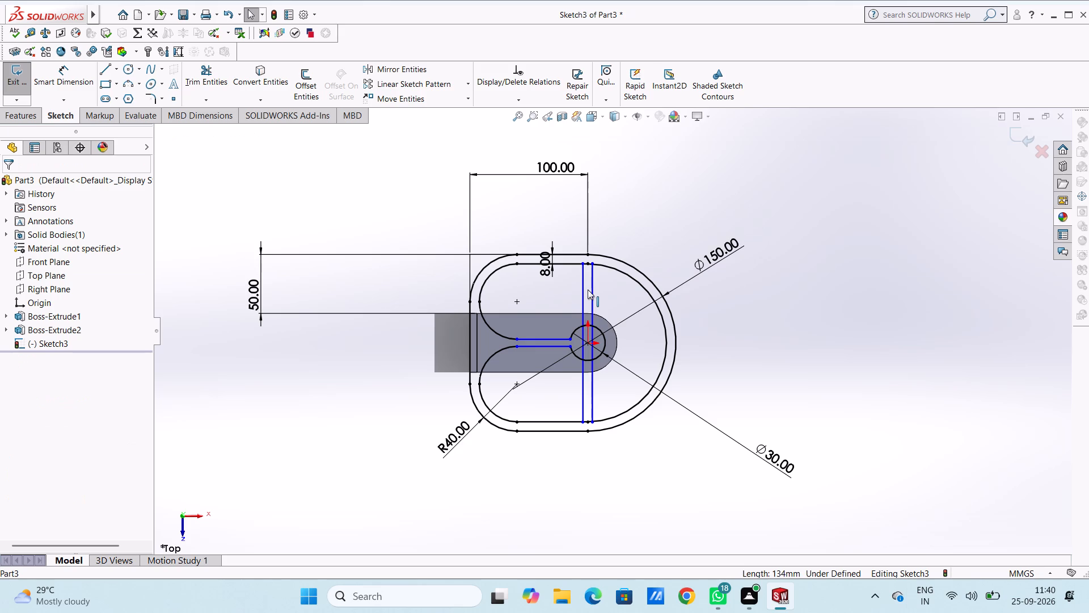
Trim away the two vertical rib lines inside the central circle and the upper and lower circle arcs between them.
{"action": "scroll", "coordinate": [619, 379], "scroll_direction": "down", "scroll_amount": 4}
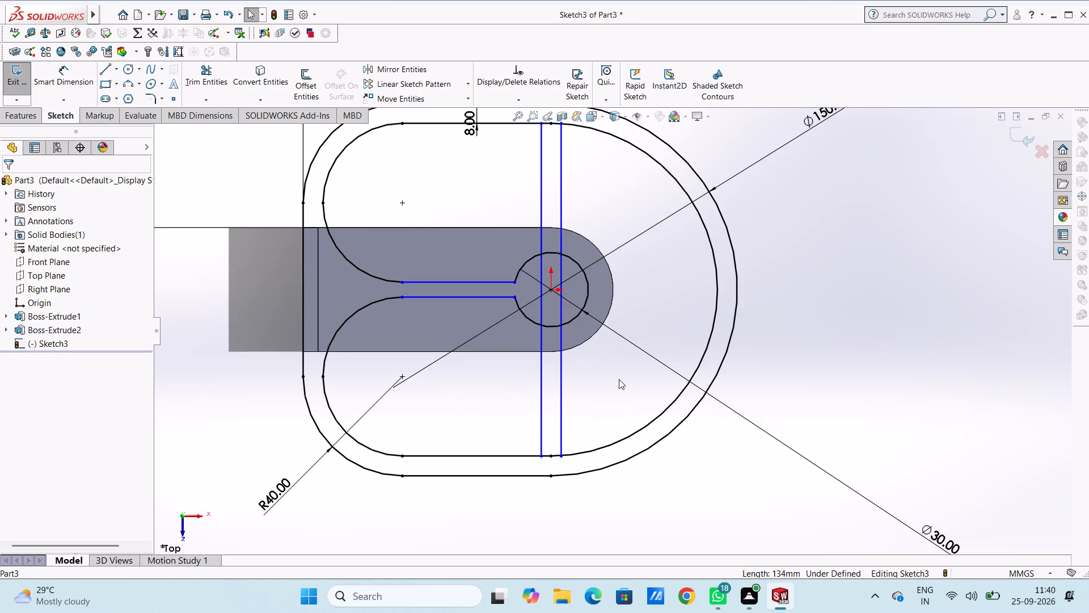
{"action": "left_click", "coordinate": [214, 76]}
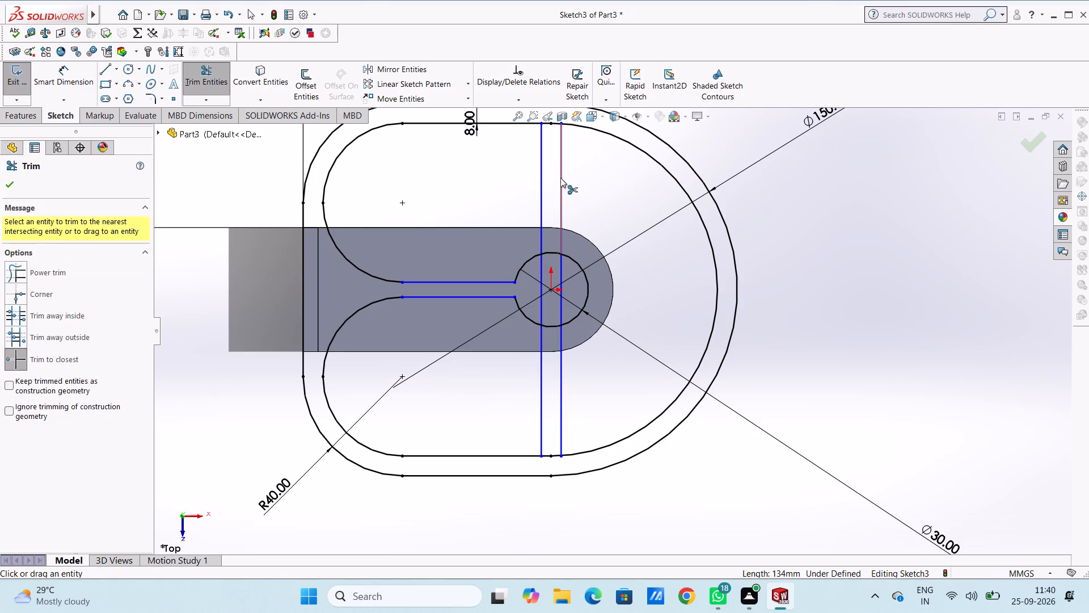
{"action": "left_click", "coordinate": [541, 266]}
{"action": "scroll", "coordinate": [541, 266], "scroll_direction": "up", "scroll_amount": 3}
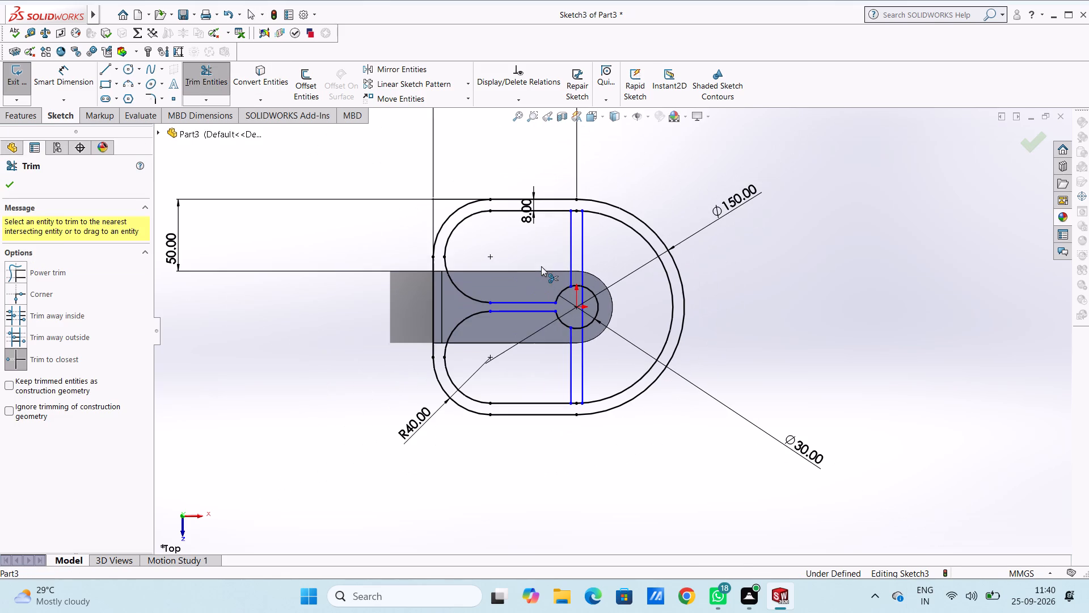
{"action": "left_click", "coordinate": [575, 326]}
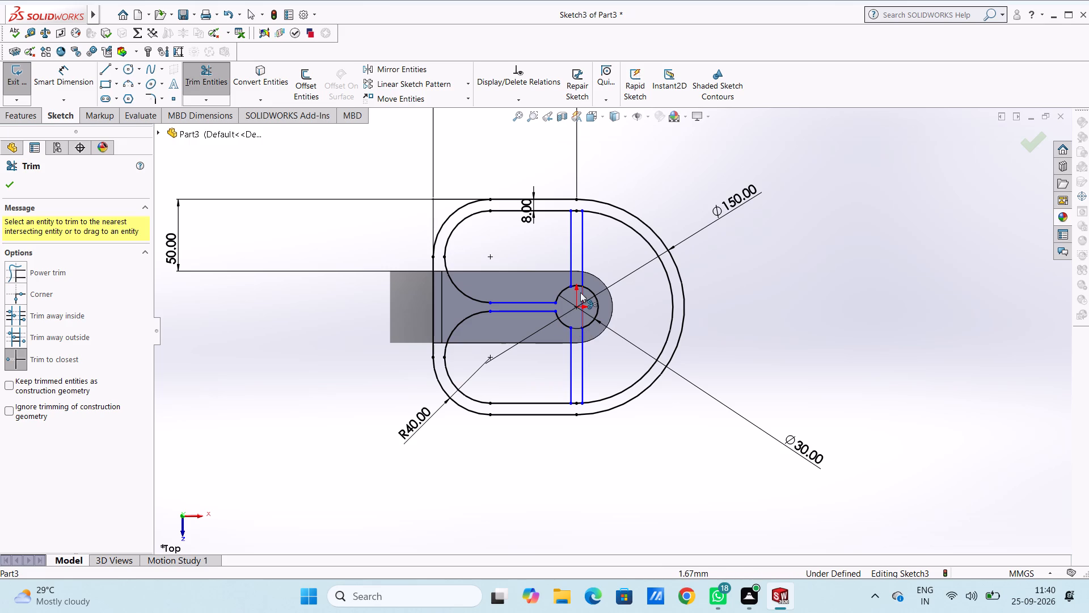
{"action": "left_click", "coordinate": [576, 285]}
{"action": "scroll", "coordinate": [576, 326], "scroll_direction": "up", "scroll_amount": 1}
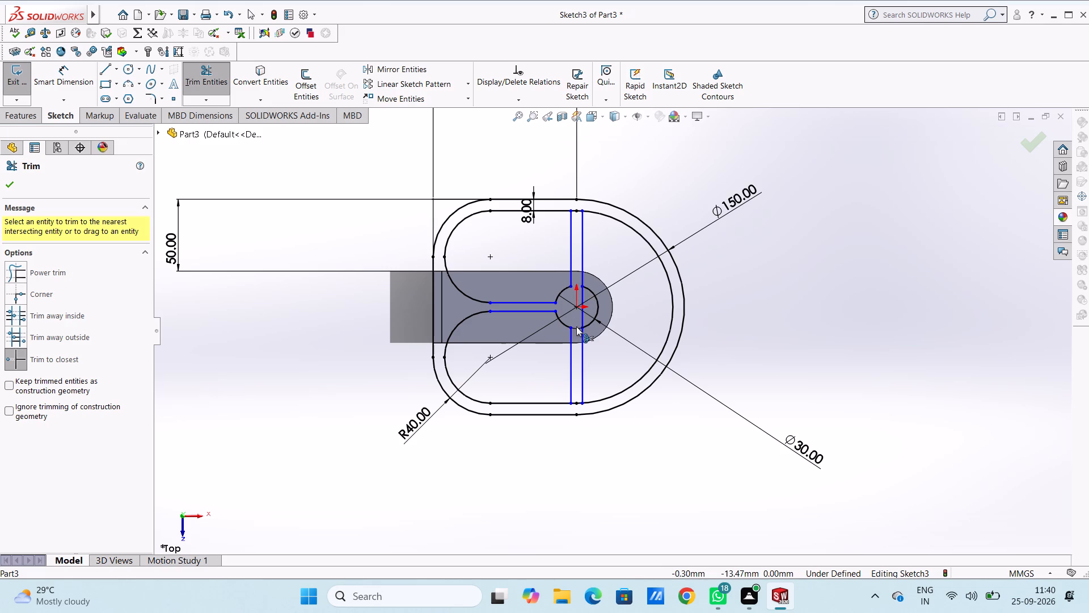
{"action": "scroll", "coordinate": [576, 326], "scroll_direction": "up", "scroll_amount": 2}
{"action": "scroll", "coordinate": [592, 309], "scroll_direction": "down", "scroll_amount": 8}
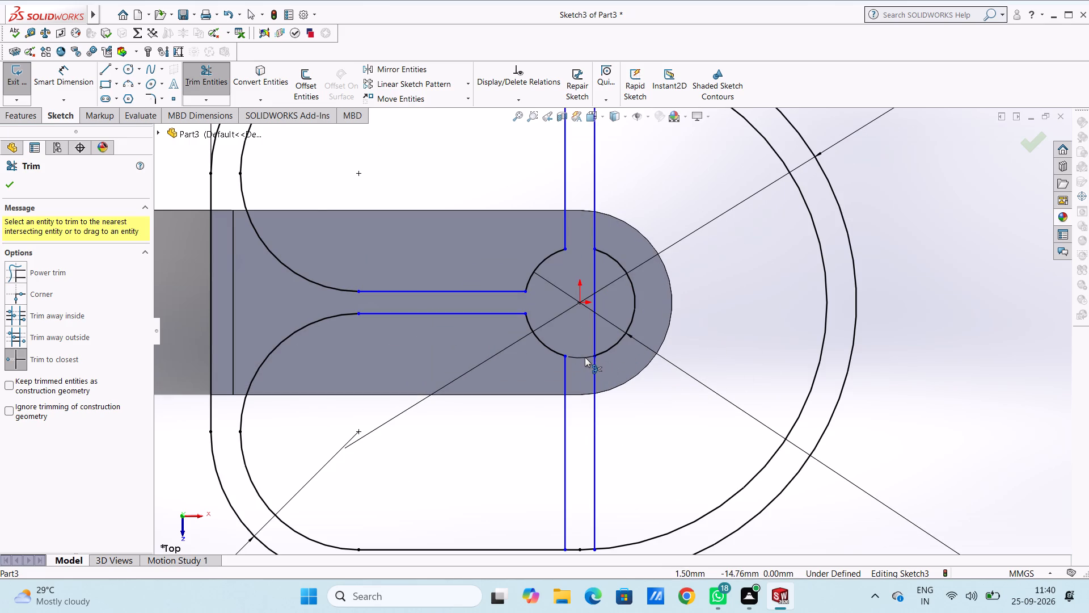
{"action": "left_click", "coordinate": [585, 357]}
{"action": "left_click", "coordinate": [597, 305]}
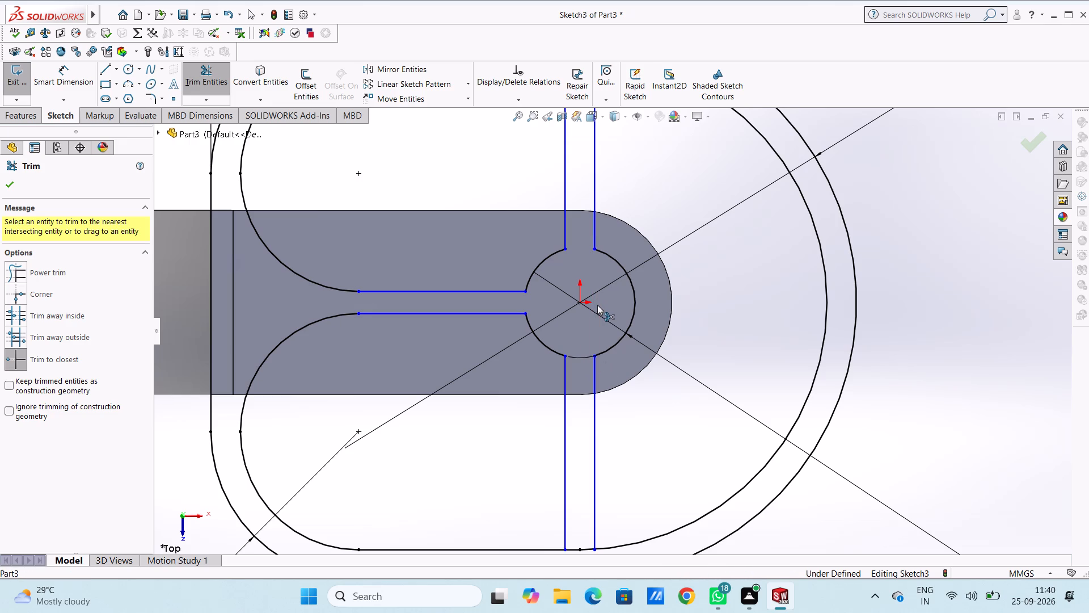
Trim away the inner rim segments between the two vertical rib lines at the lower and upper ends.
{"action": "scroll", "coordinate": [597, 305], "scroll_direction": "up", "scroll_amount": 3}
{"action": "scroll", "coordinate": [597, 305], "scroll_direction": "down", "scroll_amount": 1}
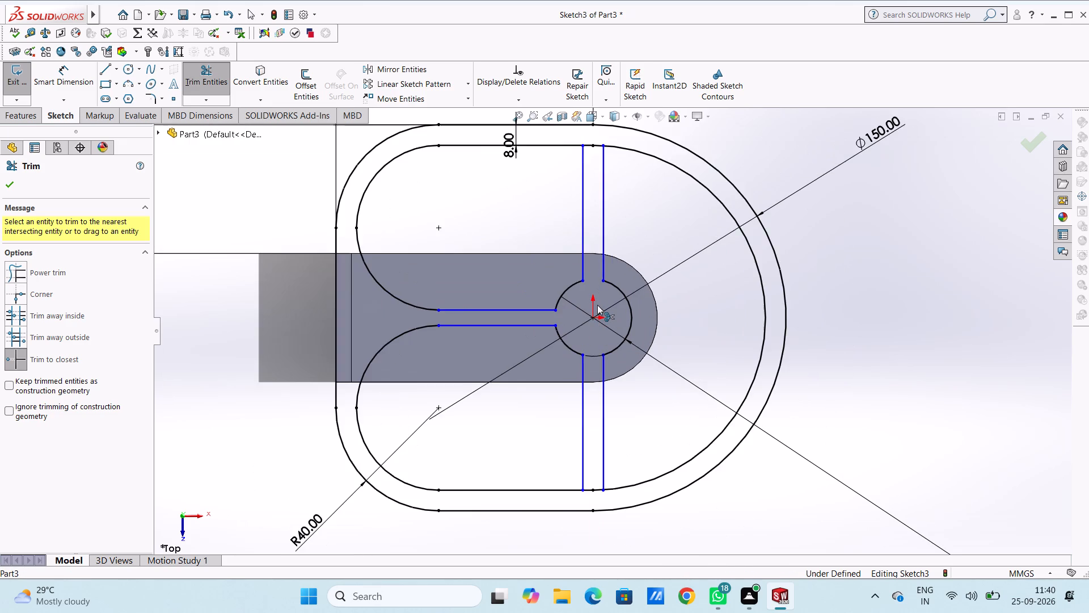
{"action": "scroll", "coordinate": [597, 305], "scroll_direction": "up", "scroll_amount": 2}
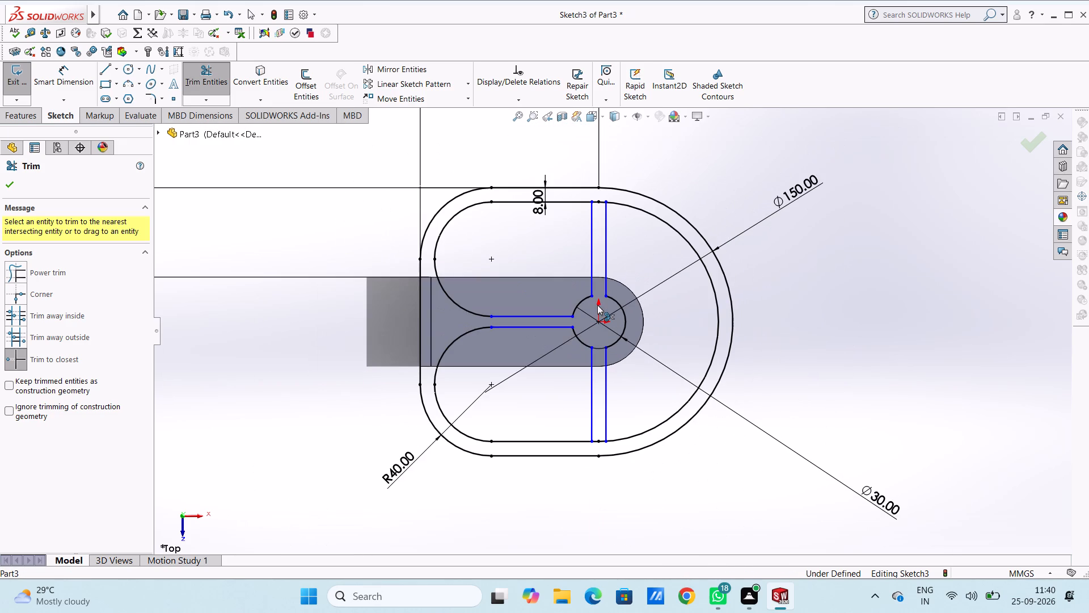
{"action": "left_click", "coordinate": [600, 440]}
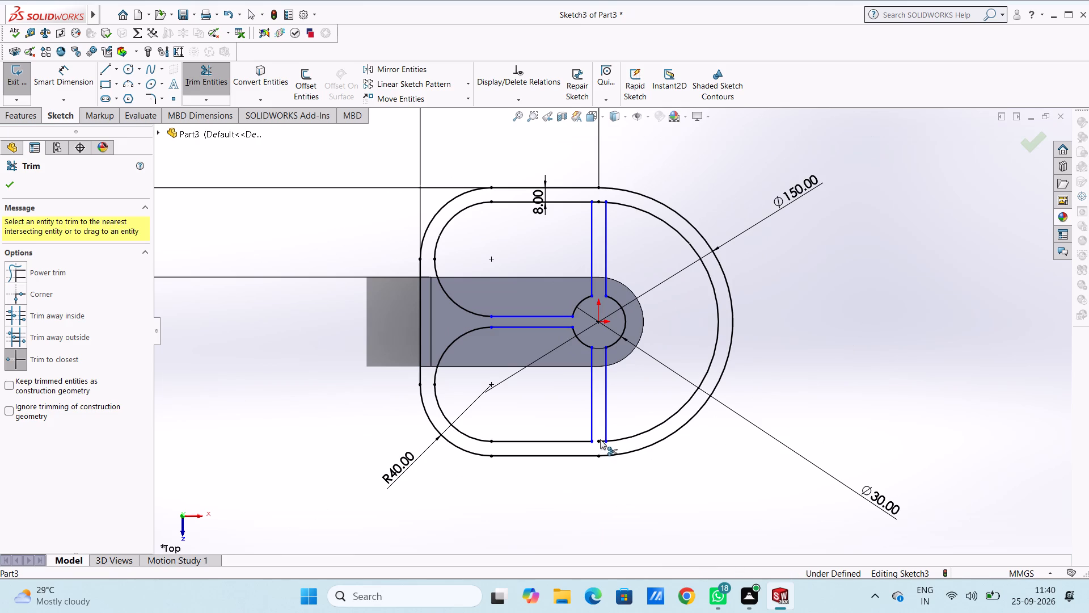
{"action": "left_click", "coordinate": [599, 442]}
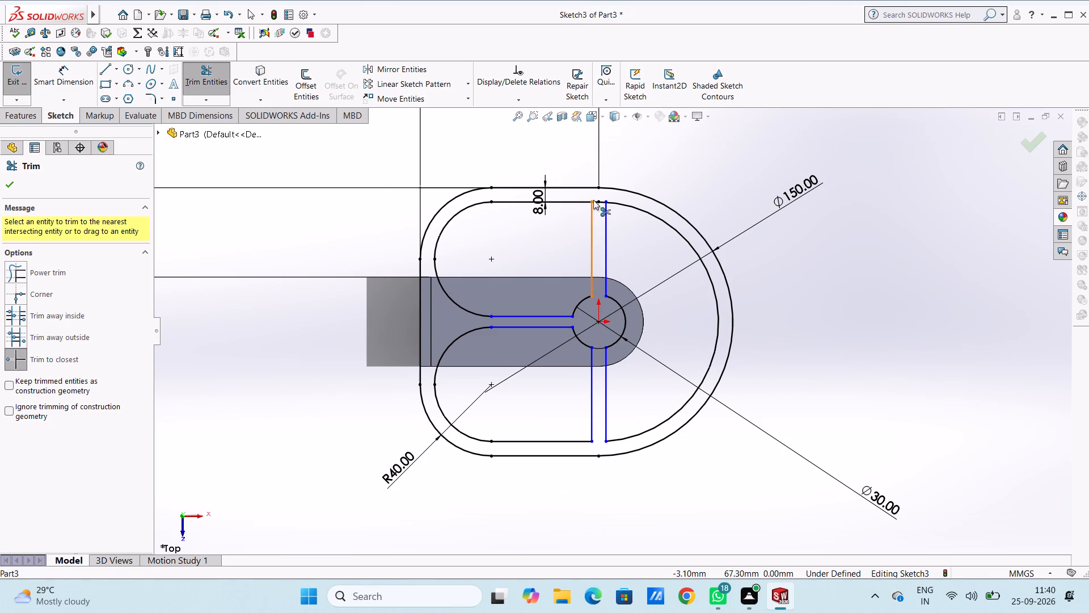
{"action": "left_click", "coordinate": [596, 200]}
{"action": "left_click", "coordinate": [598, 202]}
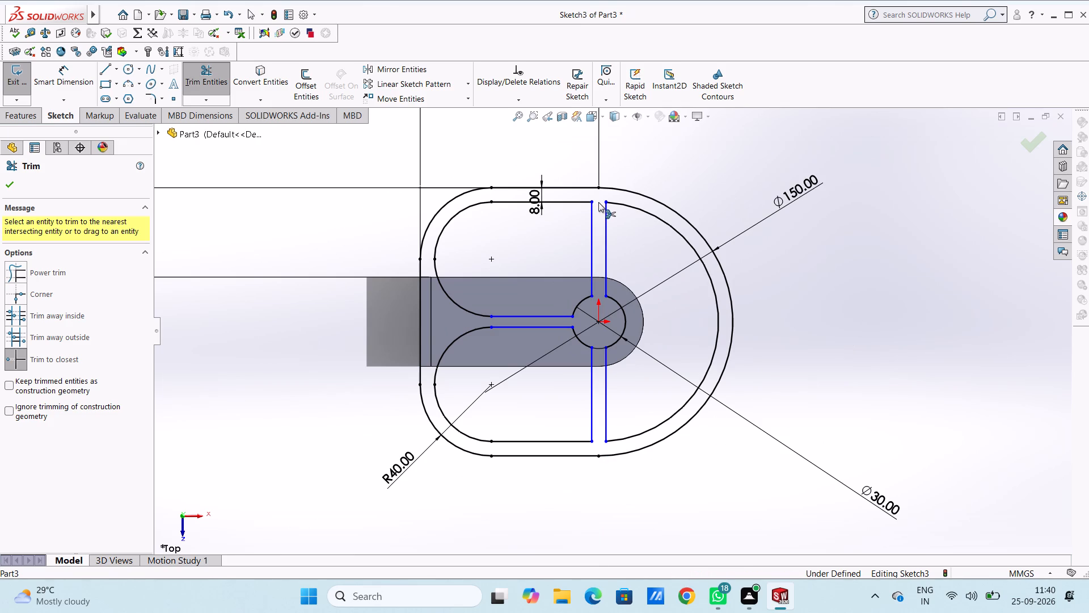
{"action": "key", "text": "Escape"}
{"action": "key", "text": "Escape"}
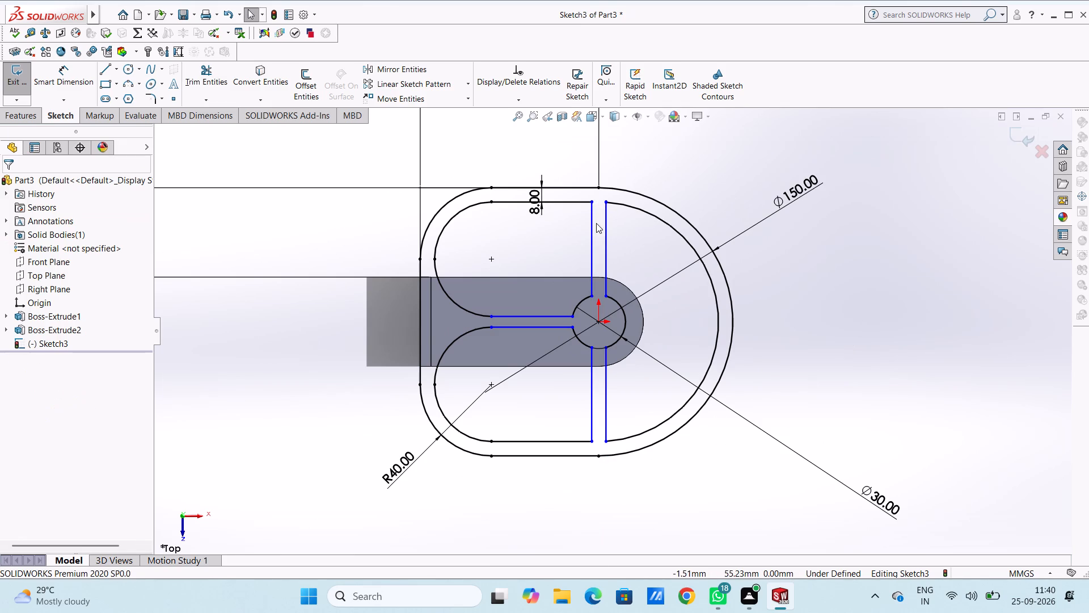
{"action": "key", "text": "Escape"}
Sketch a horizontal line about 175 mm long from the rim's straight outer side through the origin to the outer arc.
{"action": "left_click", "coordinate": [107, 72]}
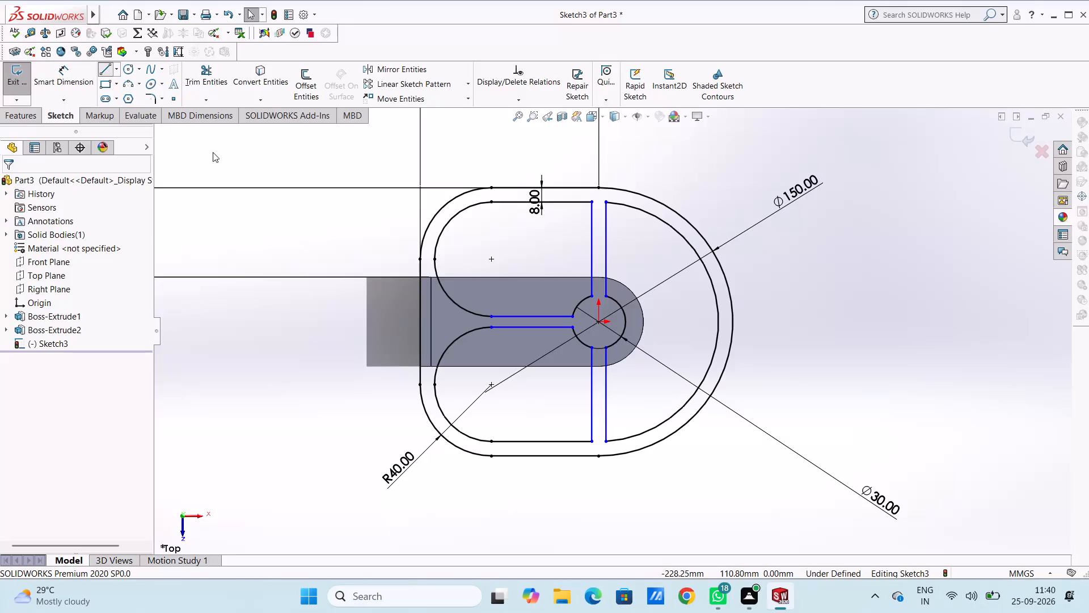
{"action": "left_click", "coordinate": [420, 320]}
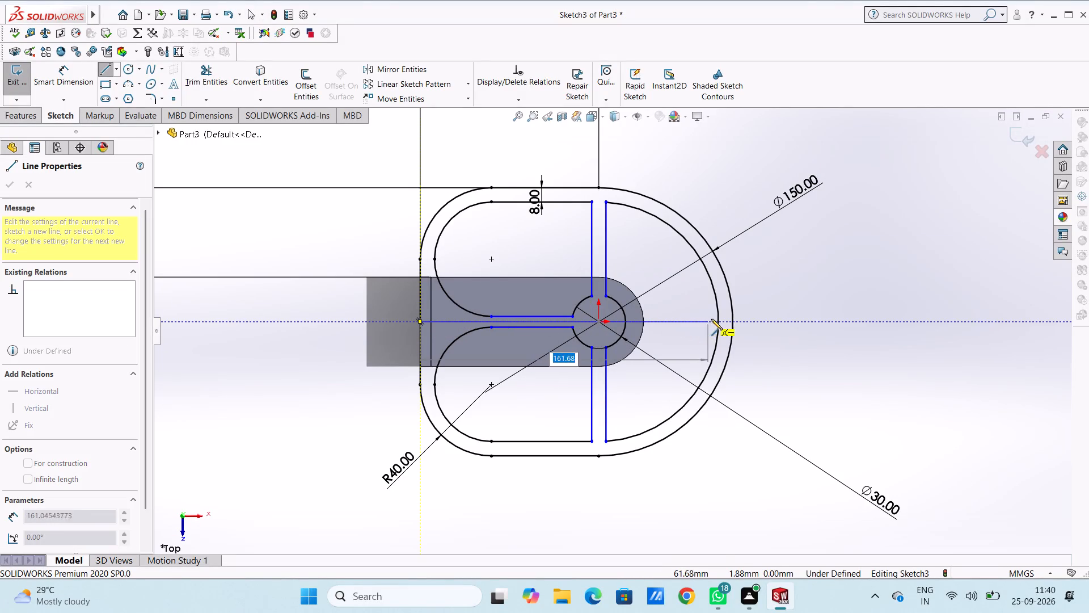
{"action": "left_click", "coordinate": [732, 322]}
{"action": "key", "text": "Escape"}
{"action": "key", "text": "Escape"}
{"action": "key", "text": "Escape"}
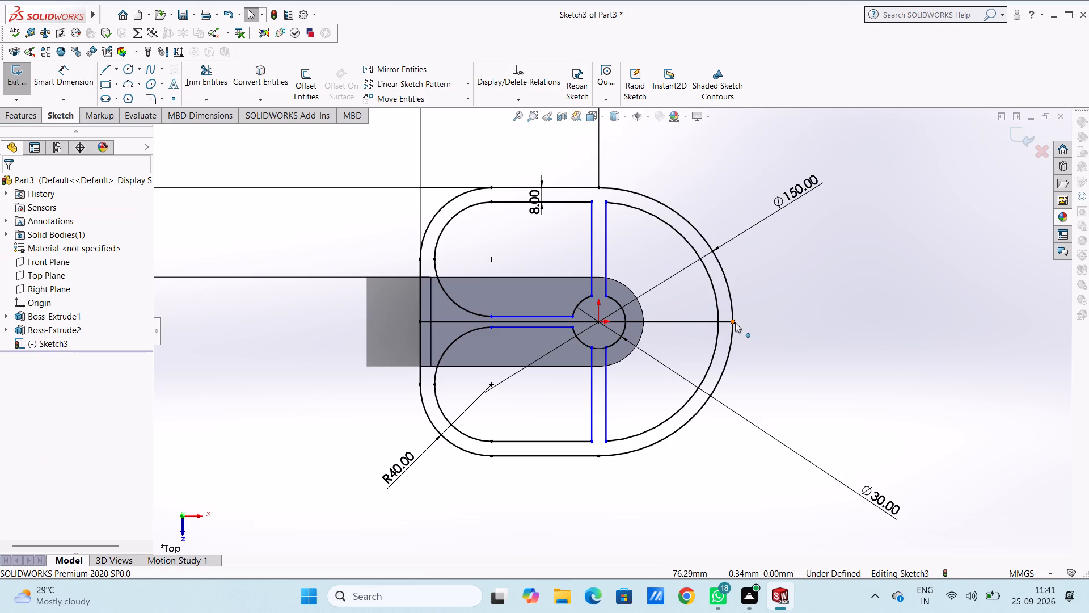
Offset the horizontal line through the origin by 3 mm bi-directionally, with dimensions added.
{"action": "scroll", "coordinate": [737, 320], "scroll_direction": "down", "scroll_amount": 4}
{"action": "scroll", "coordinate": [735, 319], "scroll_direction": "up", "scroll_amount": 3}
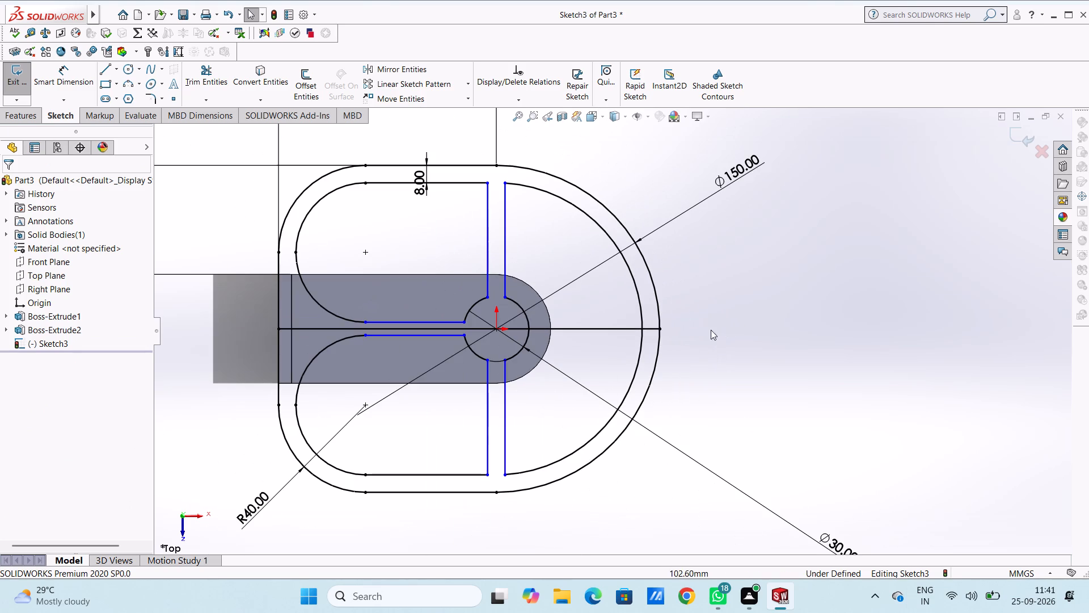
{"action": "left_click", "coordinate": [302, 77]}
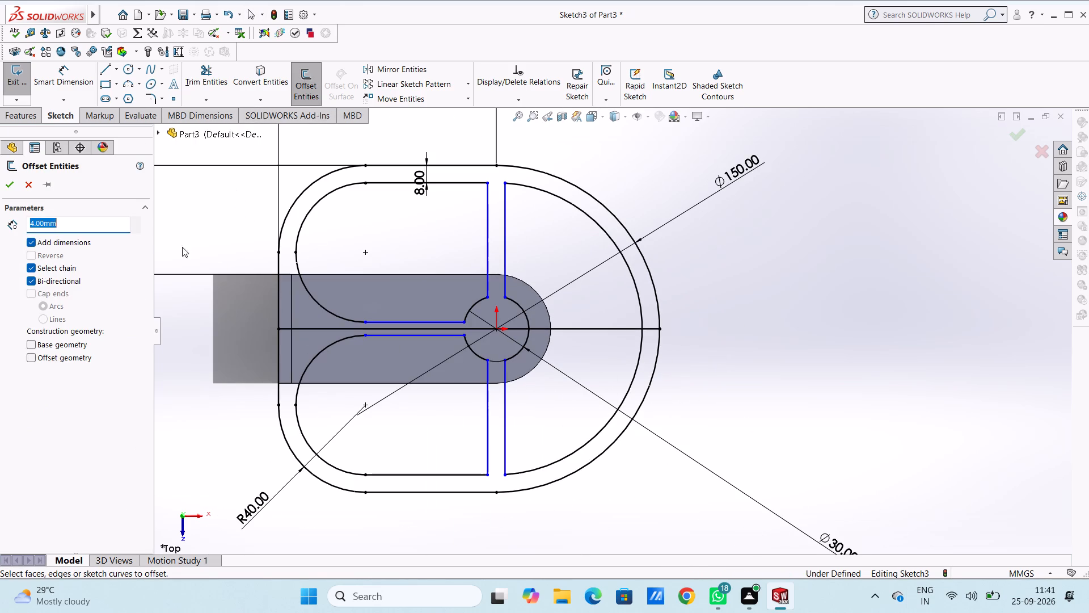
{"action": "left_click", "coordinate": [572, 328]}
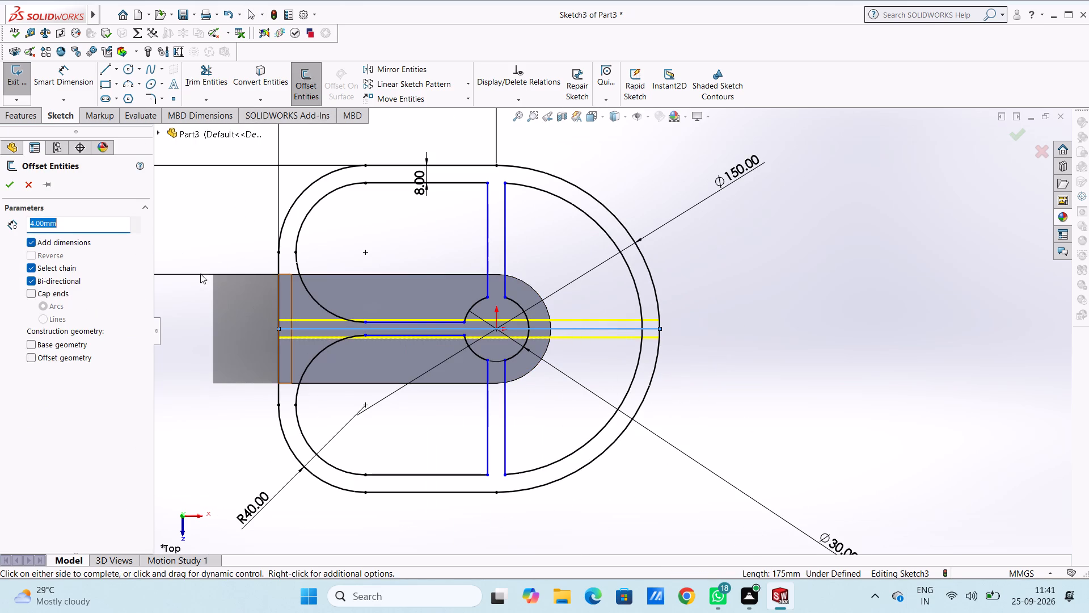
{"action": "key", "text": "3"}
{"action": "key", "text": "Return"}
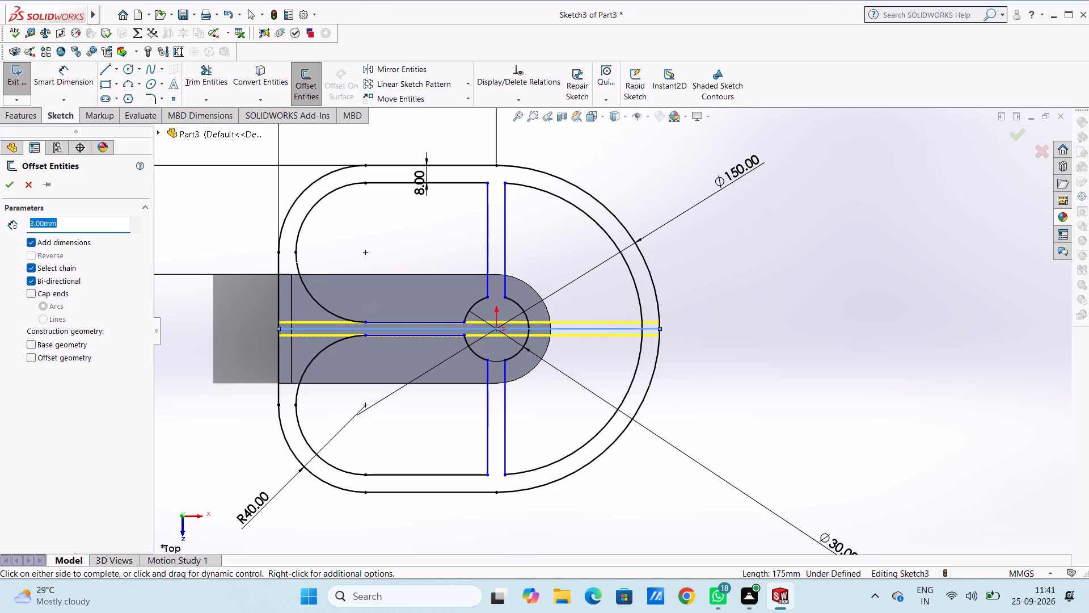
{"action": "left_click", "coordinate": [9, 188]}
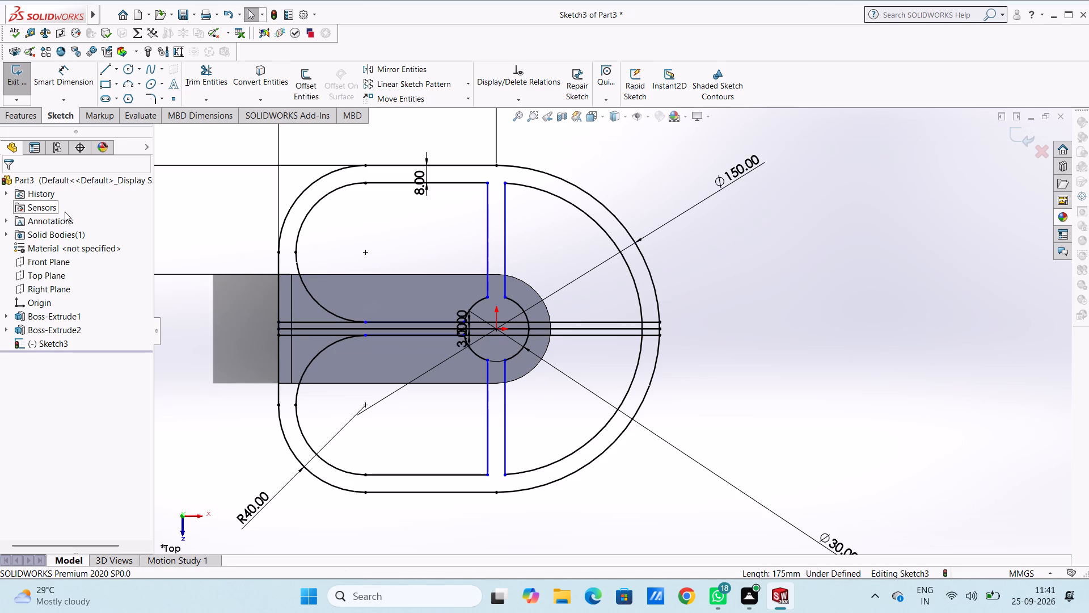
Delete the original horizontal centre line between the two 3 mm offset lines.
{"action": "scroll", "coordinate": [640, 343], "scroll_direction": "down", "scroll_amount": 2}
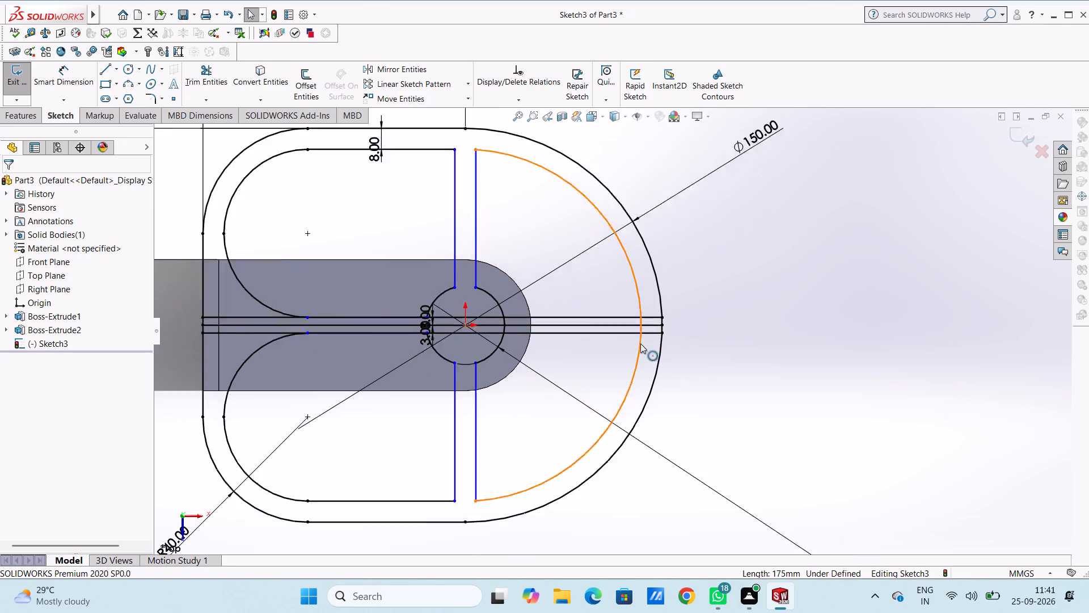
{"action": "scroll", "coordinate": [640, 343], "scroll_direction": "down", "scroll_amount": 1}
{"action": "left_click", "coordinate": [494, 317]}
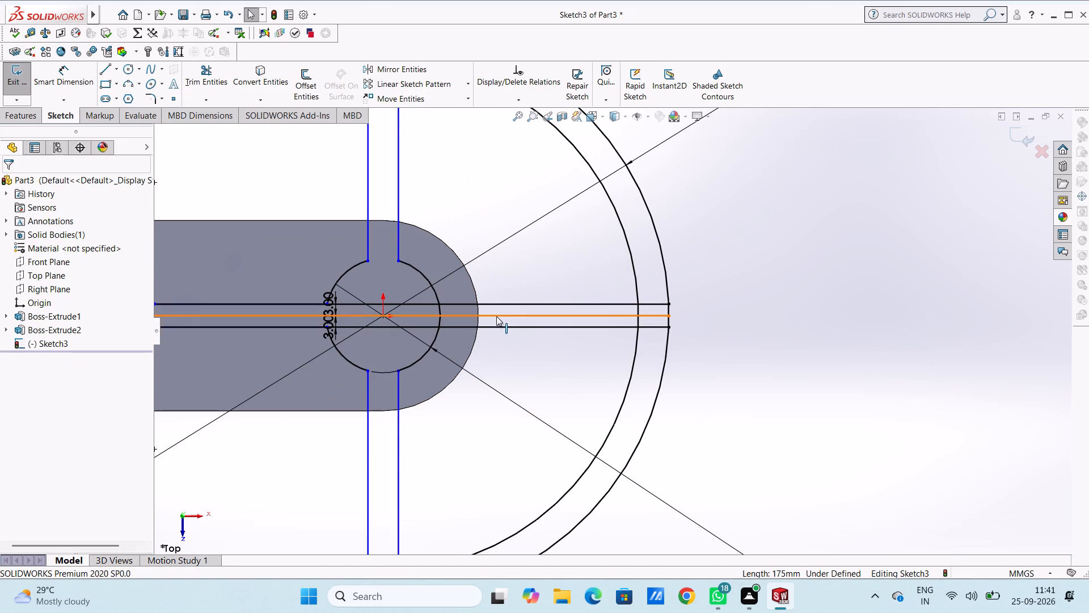
{"action": "key", "text": "Delete"}
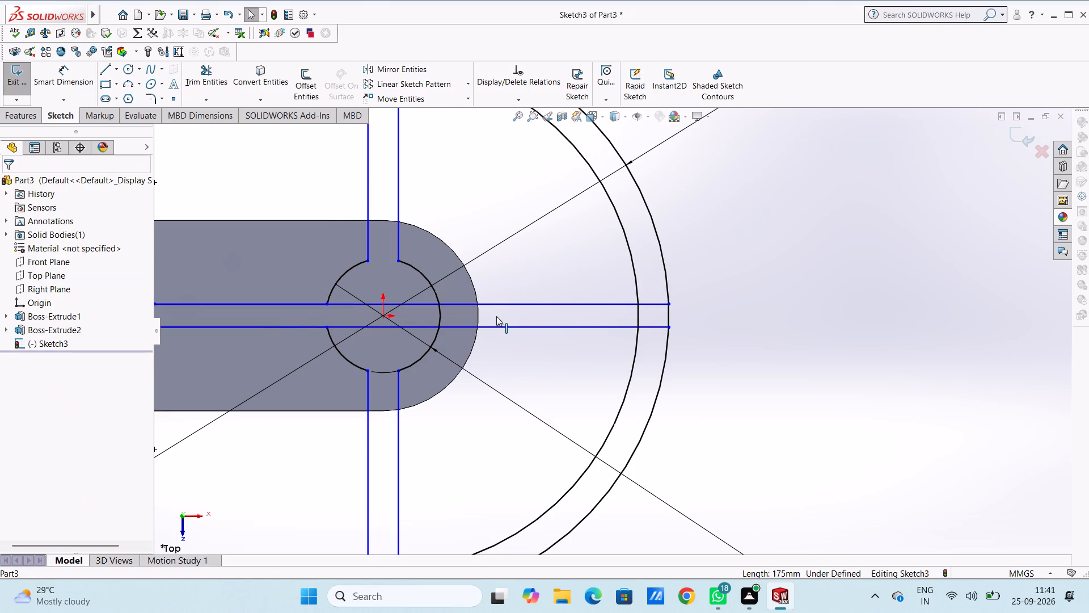
Trim the horizontal offset lines between the rim's straight side and the existing left rib, and inside the central circle.
{"action": "scroll", "coordinate": [496, 316], "scroll_direction": "up", "scroll_amount": 3}
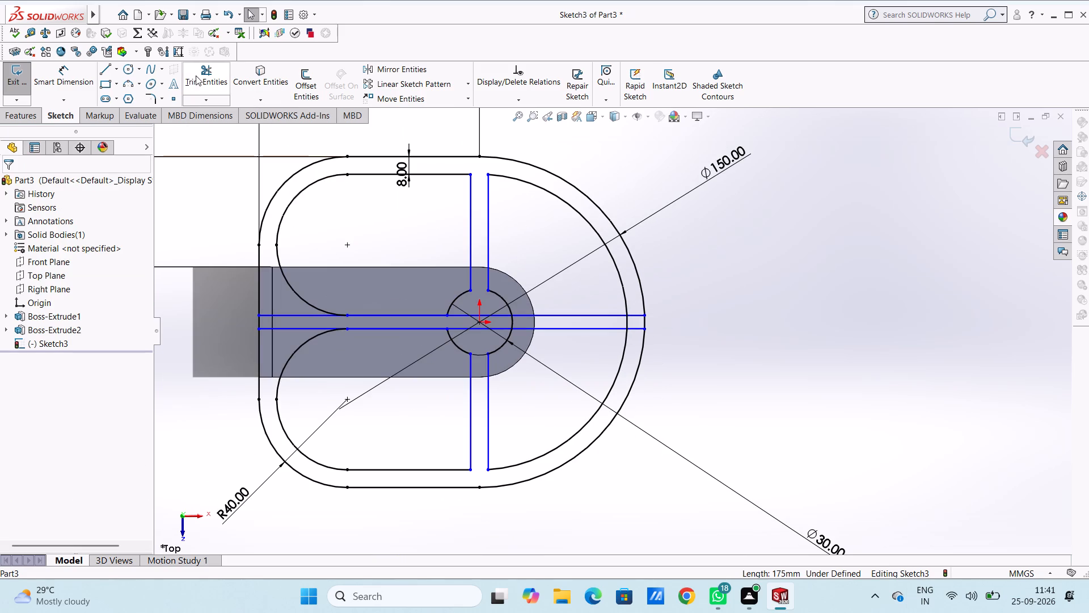
{"action": "left_click", "coordinate": [196, 75]}
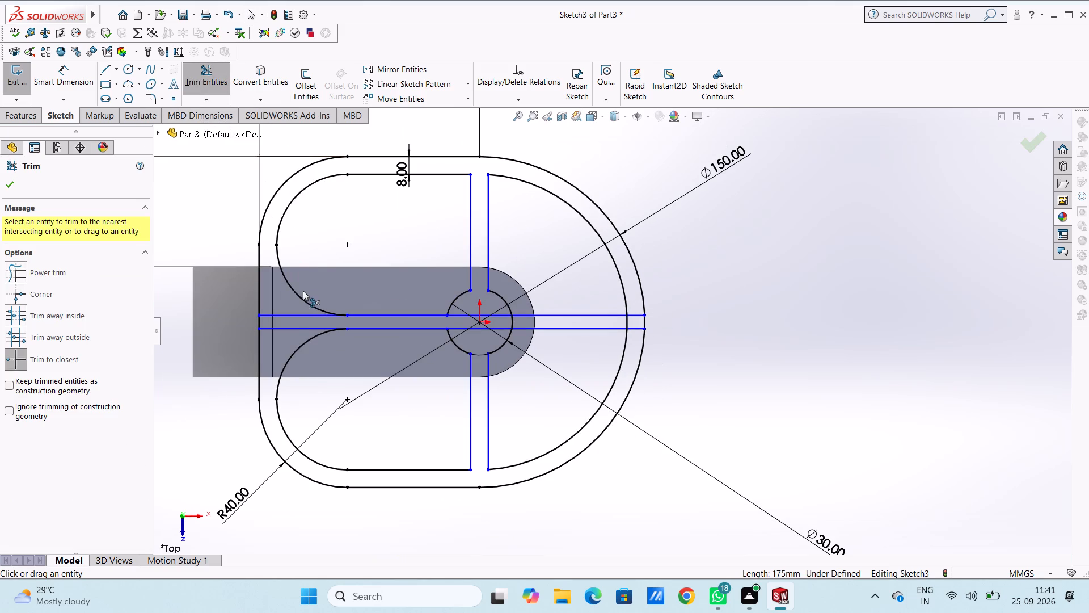
{"action": "left_click", "coordinate": [294, 314]}
{"action": "left_click", "coordinate": [292, 329]}
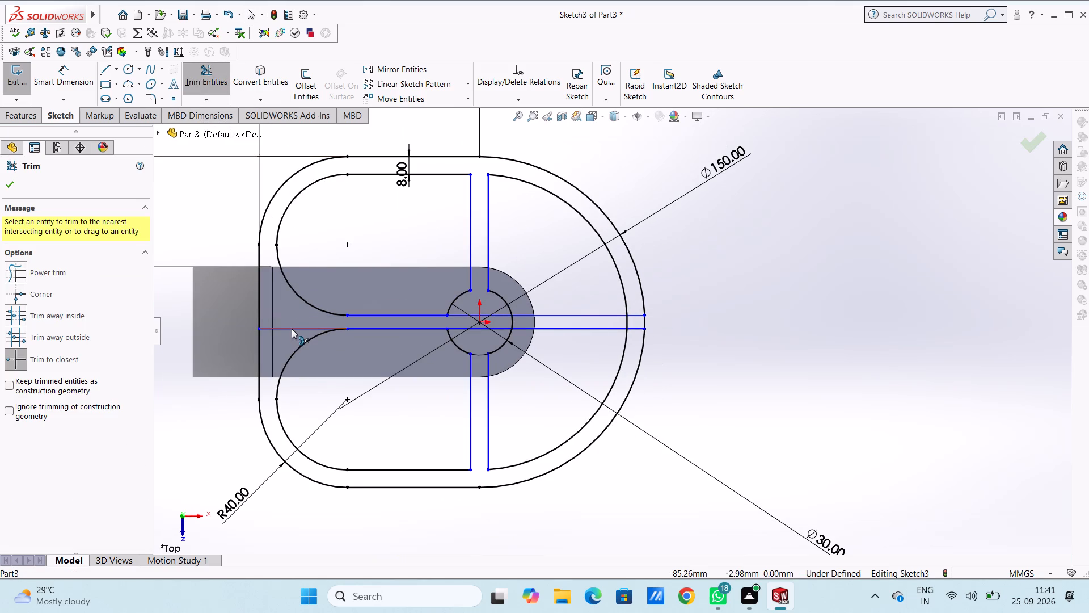
{"action": "scroll", "coordinate": [519, 325], "scroll_direction": "down", "scroll_amount": 5}
{"action": "left_click", "coordinate": [454, 302]}
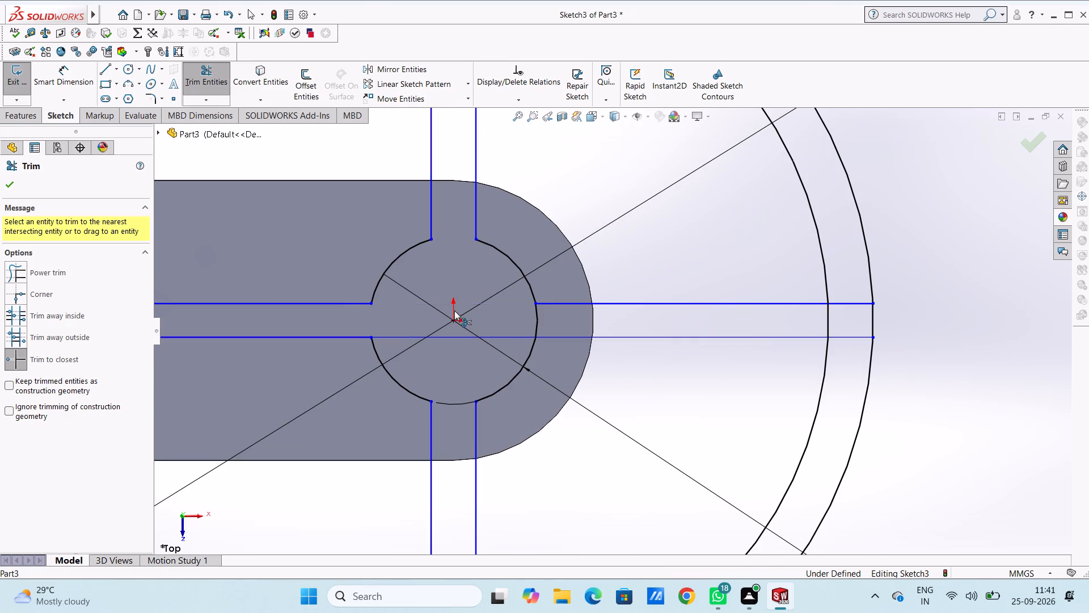
{"action": "left_click", "coordinate": [453, 334]}
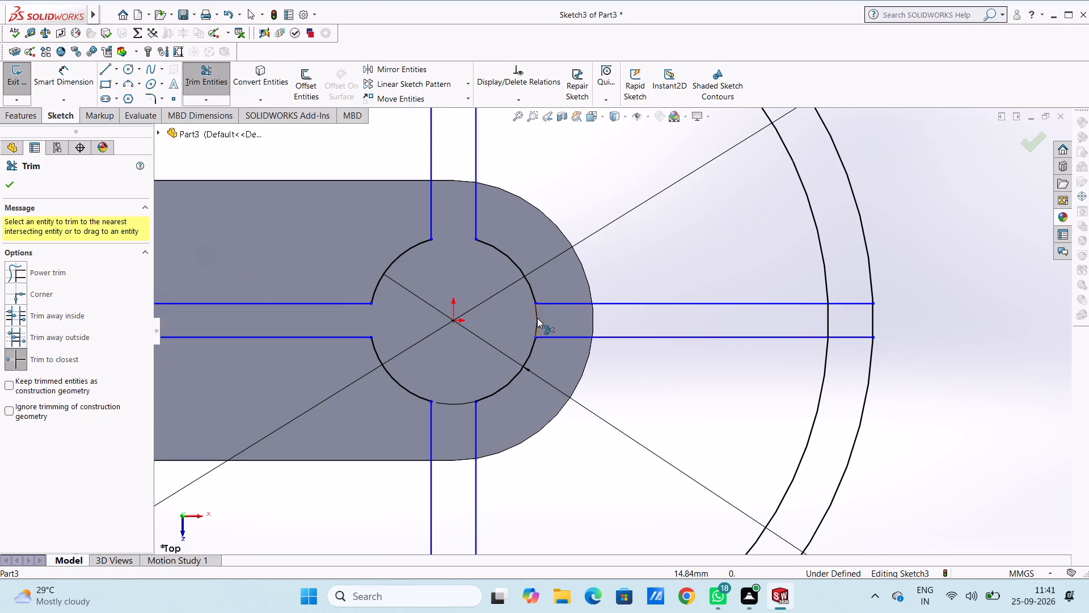
Open both ends of the right rib by trimming the arcs between its lines and the line ends crossing the rim.
{"action": "left_click", "coordinate": [537, 318]}
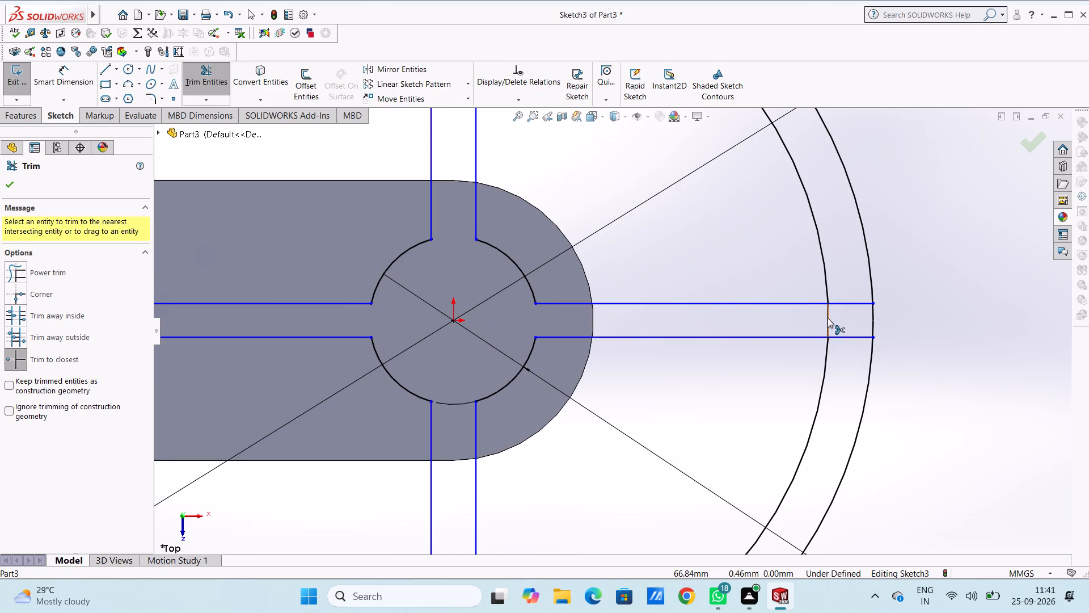
{"action": "left_click", "coordinate": [828, 318]}
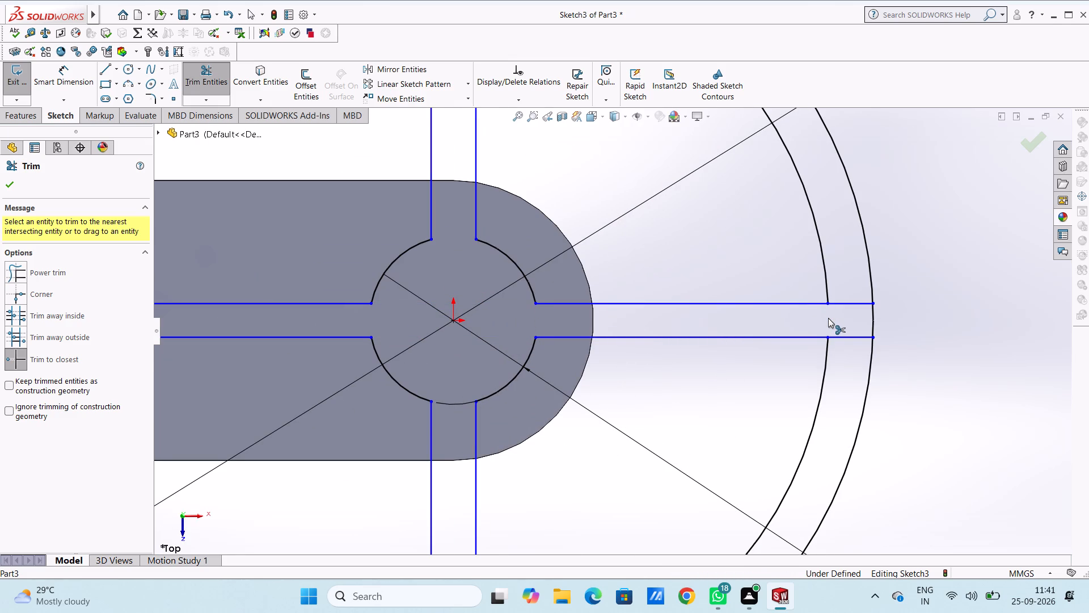
{"action": "scroll", "coordinate": [828, 318], "scroll_direction": "up", "scroll_amount": 4}
{"action": "left_click", "coordinate": [723, 318]}
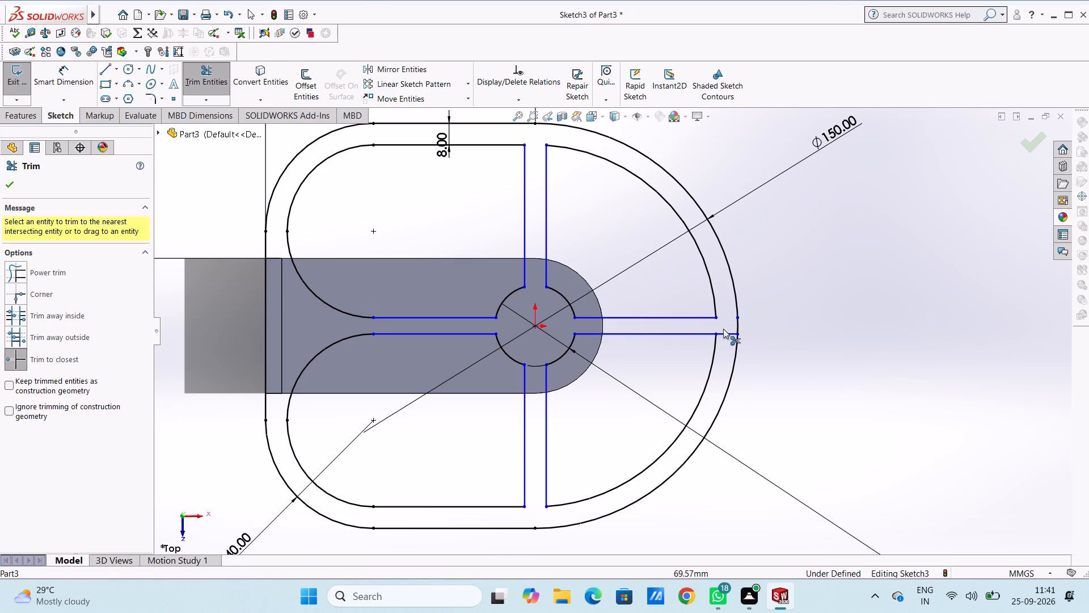
{"action": "left_click", "coordinate": [724, 334]}
Remove the two leftover rib line end points on the outer rim arc.
{"action": "scroll", "coordinate": [742, 324], "scroll_direction": "down", "scroll_amount": 5}
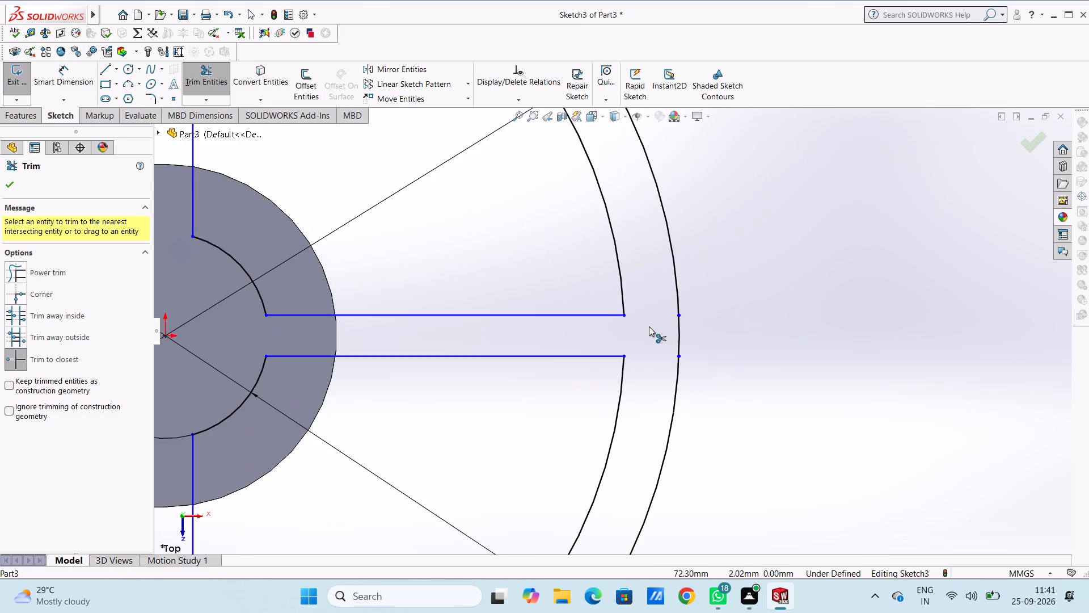
{"action": "scroll", "coordinate": [649, 326], "scroll_direction": "down", "scroll_amount": 12}
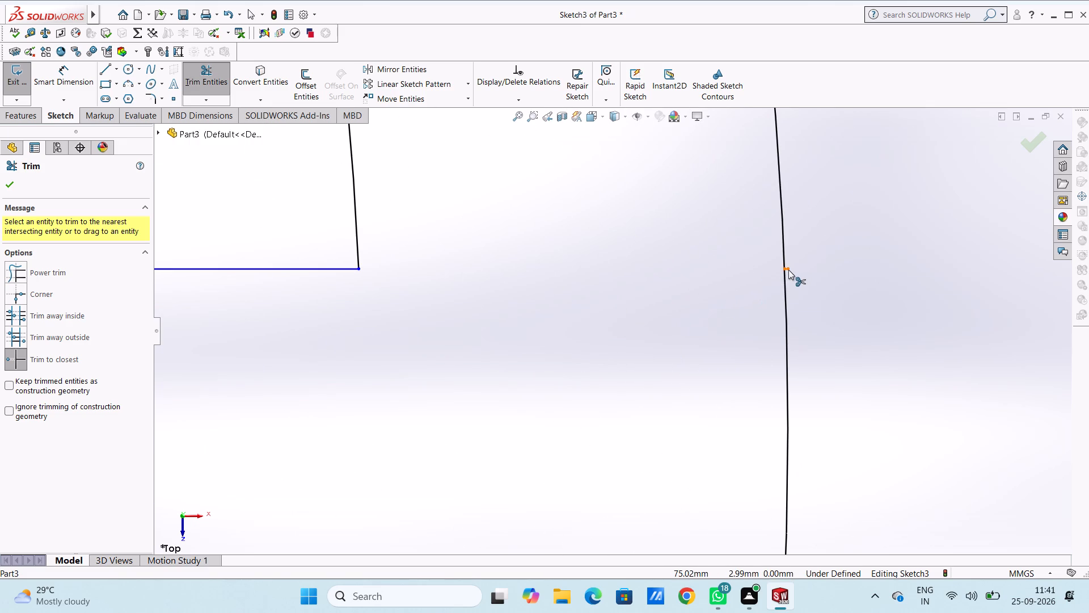
{"action": "left_click", "coordinate": [788, 270]}
{"action": "scroll", "coordinate": [787, 318], "scroll_direction": "up", "scroll_amount": 5}
{"action": "scroll", "coordinate": [708, 405], "scroll_direction": "up", "scroll_amount": 4}
{"action": "scroll", "coordinate": [636, 399], "scroll_direction": "down", "scroll_amount": 10}
{"action": "scroll", "coordinate": [671, 319], "scroll_direction": "down", "scroll_amount": 3}
{"action": "left_click", "coordinate": [699, 309]}
Examine the rim, rib junctions and central circle closely for leftover segments or open ends in the profile.
{"action": "scroll", "coordinate": [699, 309], "scroll_direction": "up", "scroll_amount": 3}
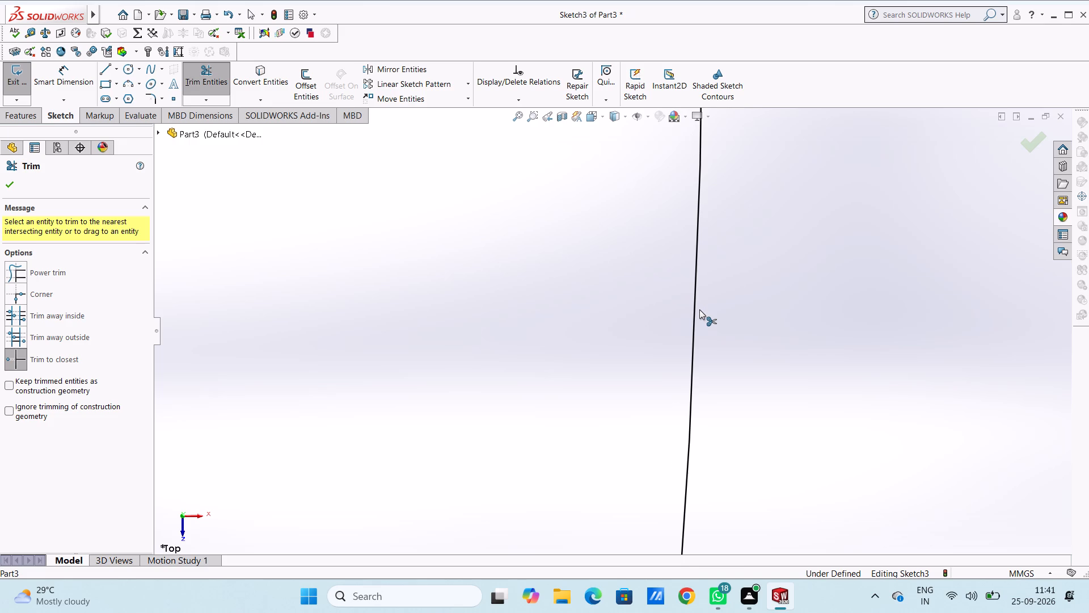
{"action": "scroll", "coordinate": [699, 309], "scroll_direction": "up", "scroll_amount": 15}
{"action": "scroll", "coordinate": [337, 372], "scroll_direction": "up", "scroll_amount": 8}
{"action": "scroll", "coordinate": [395, 380], "scroll_direction": "down", "scroll_amount": 5}
{"action": "scroll", "coordinate": [403, 400], "scroll_direction": "up", "scroll_amount": 2}
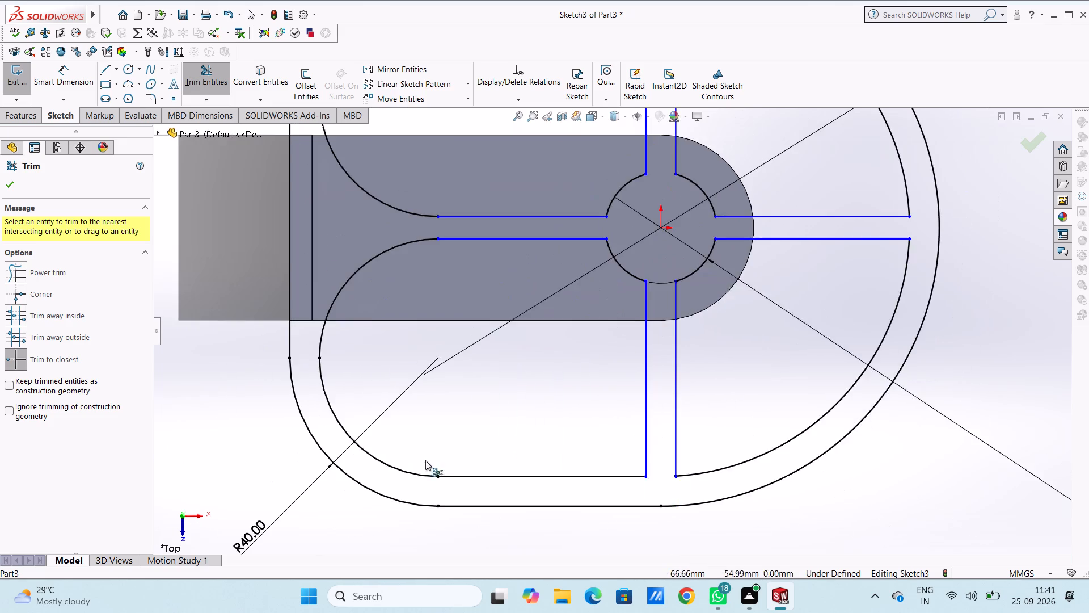
{"action": "scroll", "coordinate": [425, 460], "scroll_direction": "up", "scroll_amount": 4}
{"action": "scroll", "coordinate": [623, 286], "scroll_direction": "down", "scroll_amount": 5}
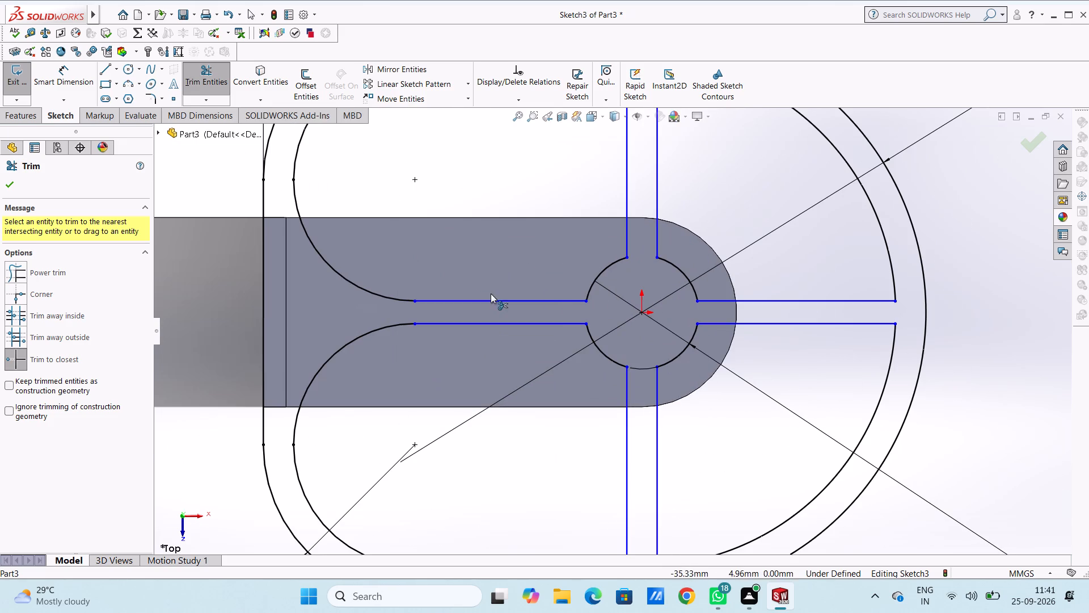
{"action": "scroll", "coordinate": [552, 303], "scroll_direction": "up", "scroll_amount": 3}
{"action": "scroll", "coordinate": [602, 476], "scroll_direction": "down", "scroll_amount": 5}
{"action": "scroll", "coordinate": [661, 390], "scroll_direction": "down", "scroll_amount": 3}
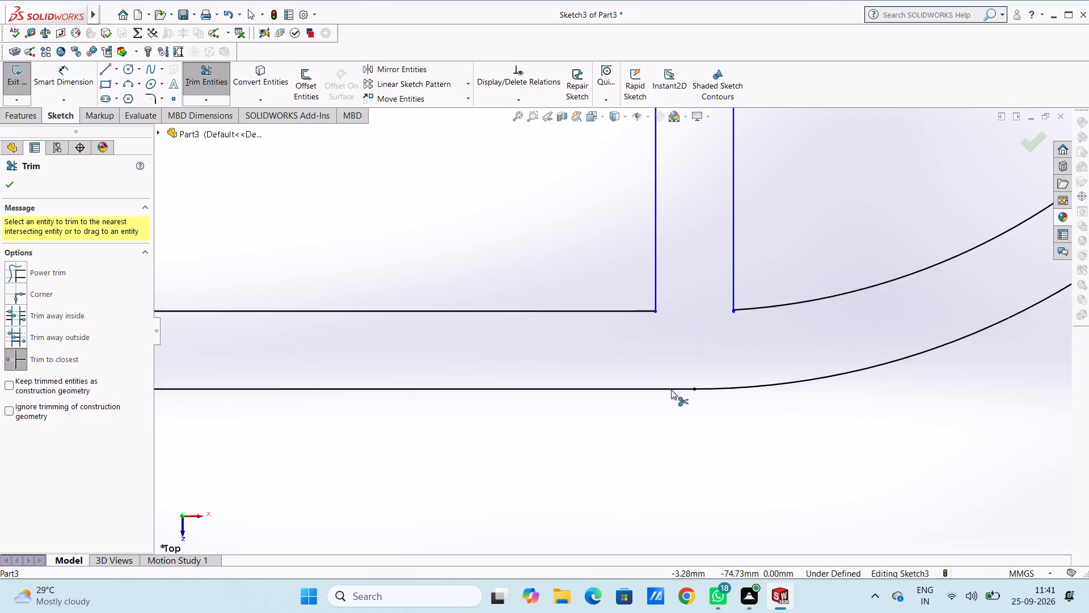
{"action": "scroll", "coordinate": [671, 389], "scroll_direction": "down", "scroll_amount": 2}
{"action": "scroll", "coordinate": [690, 373], "scroll_direction": "up", "scroll_amount": 9}
{"action": "scroll", "coordinate": [678, 268], "scroll_direction": "up", "scroll_amount": 5}
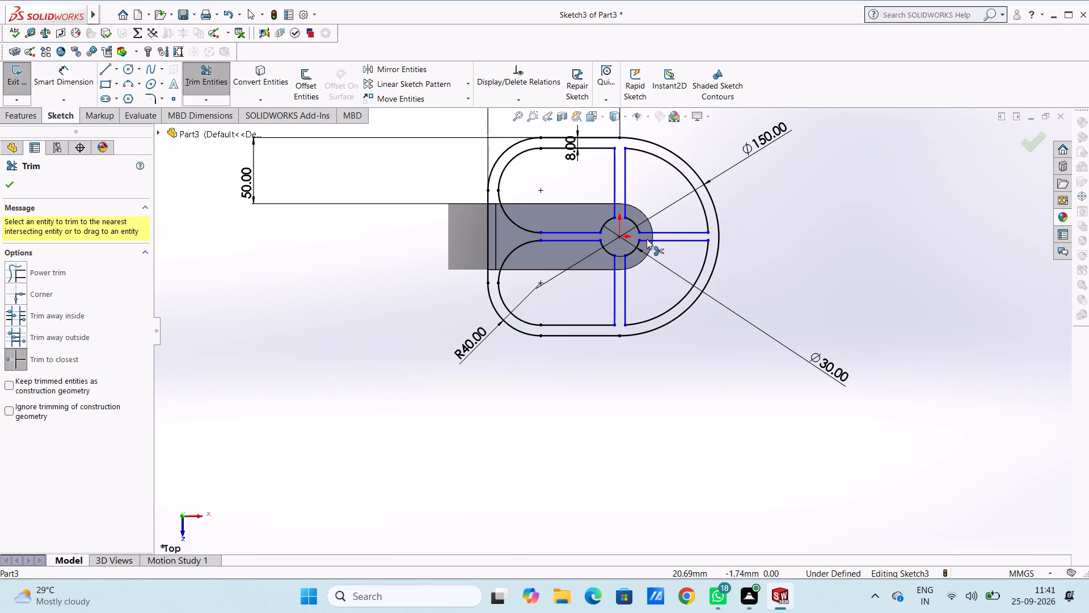
{"action": "scroll", "coordinate": [508, 359], "scroll_direction": "down", "scroll_amount": 5}
{"action": "scroll", "coordinate": [627, 241], "scroll_direction": "down", "scroll_amount": 6}
{"action": "scroll", "coordinate": [624, 393], "scroll_direction": "down", "scroll_amount": 6}
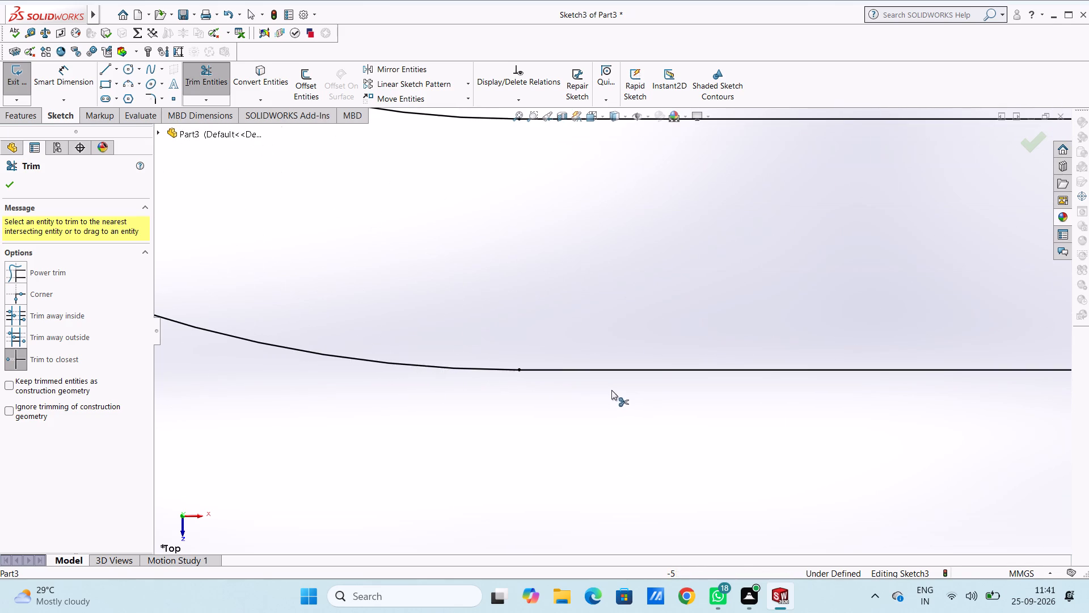
{"action": "scroll", "coordinate": [572, 349], "scroll_direction": "up", "scroll_amount": 10}
{"action": "scroll", "coordinate": [574, 284], "scroll_direction": "up", "scroll_amount": 6}
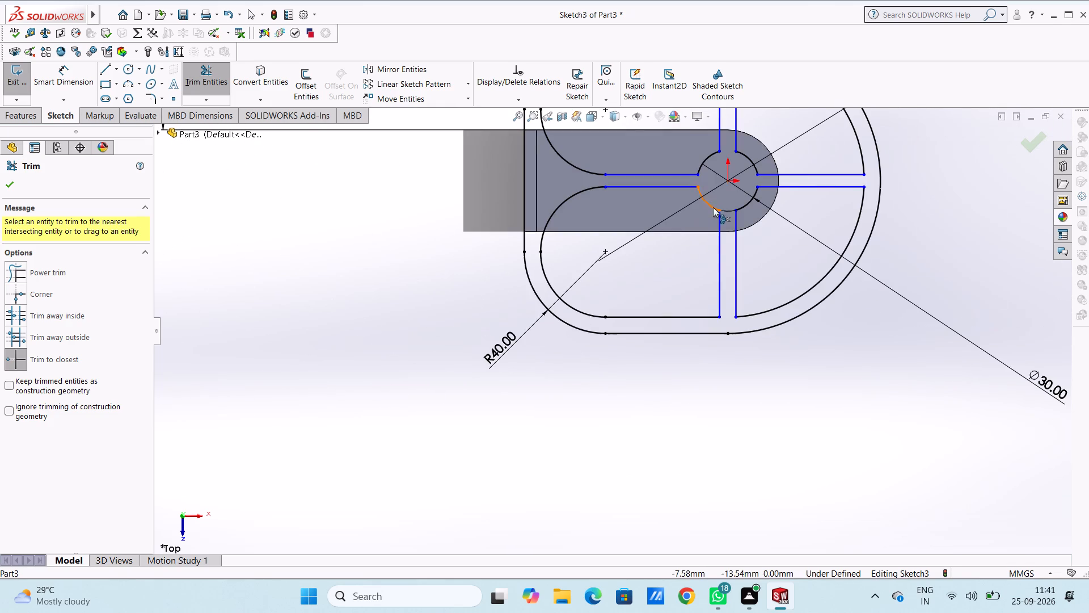
{"action": "scroll", "coordinate": [715, 205], "scroll_direction": "down", "scroll_amount": 5}
{"action": "scroll", "coordinate": [714, 199], "scroll_direction": "up", "scroll_amount": 6}
{"action": "scroll", "coordinate": [716, 212], "scroll_direction": "down", "scroll_amount": 3}
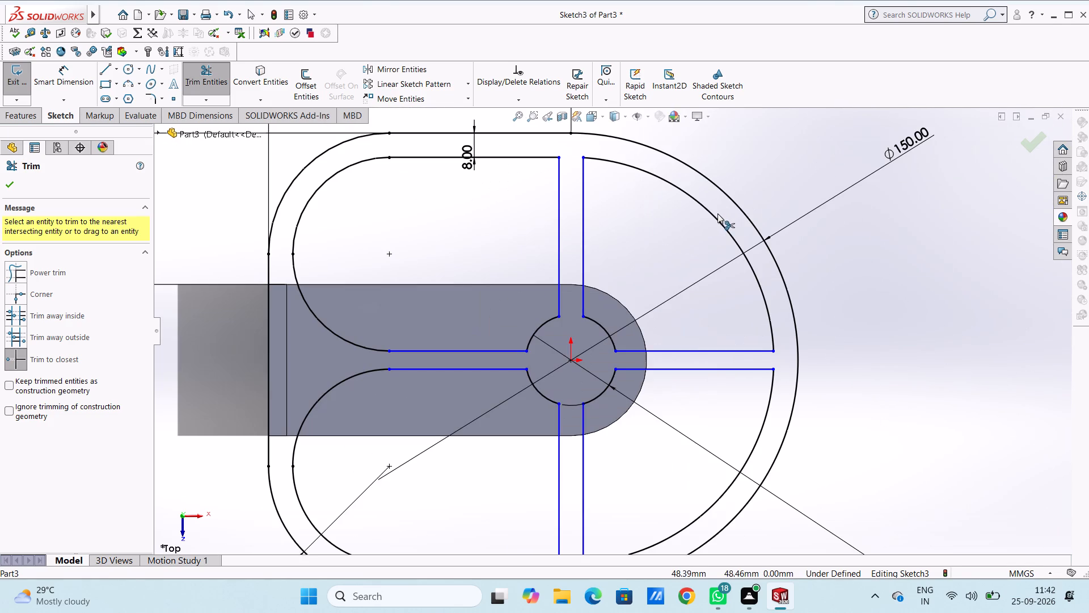
Add 10 mm sketch fillets at both outer corners of the right rib and the left outer corners of the upper and lower ribs.
{"action": "scroll", "coordinate": [649, 237], "scroll_direction": "down", "scroll_amount": 1}
{"action": "key", "text": "Escape"}
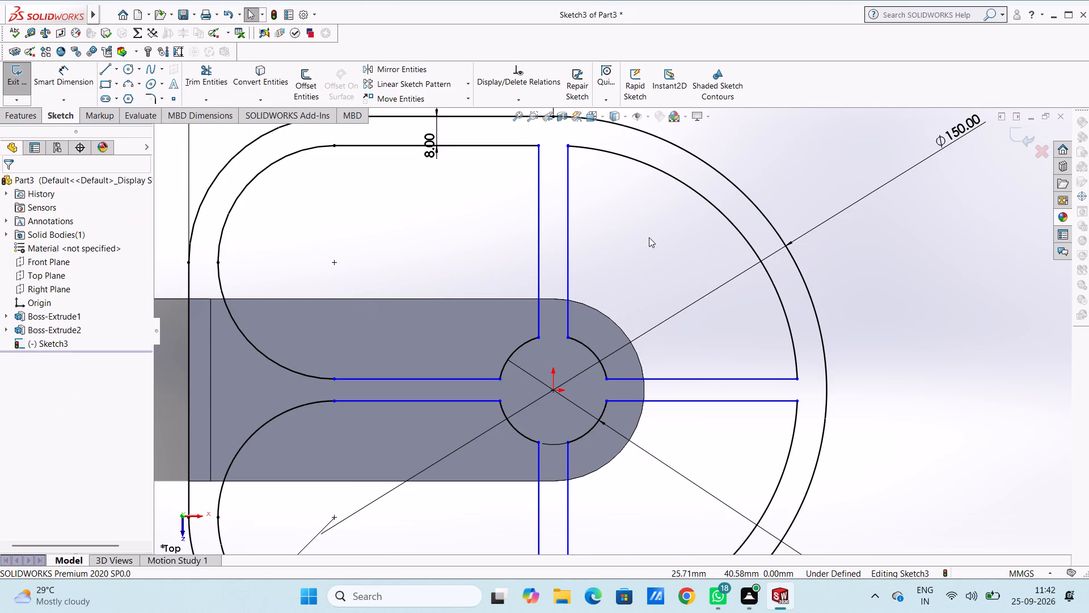
{"action": "key", "text": "Escape"}
{"action": "scroll", "coordinate": [649, 237], "scroll_direction": "up", "scroll_amount": 3}
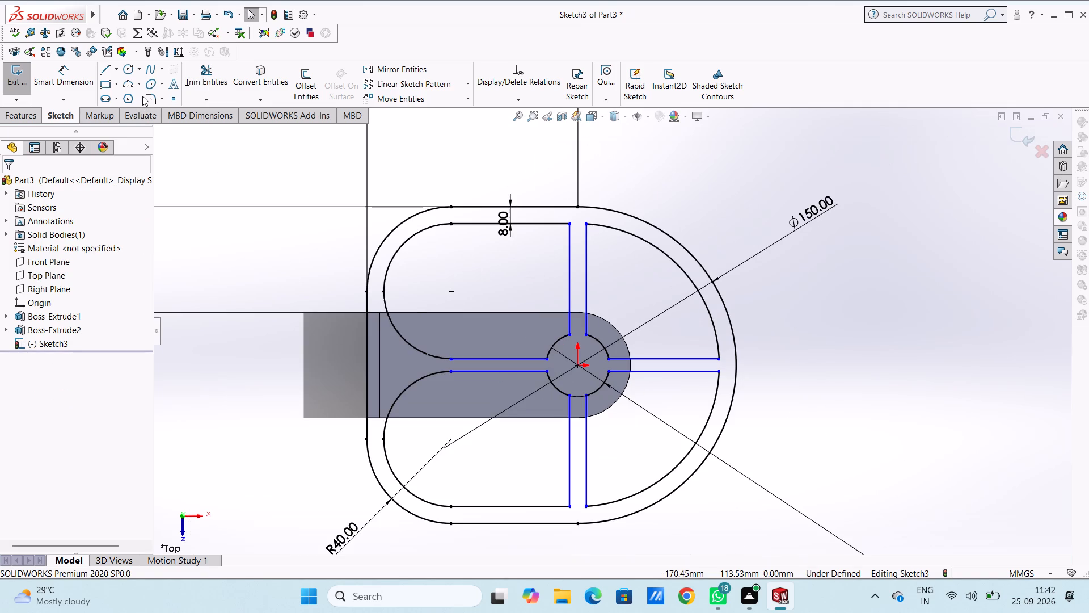
{"action": "left_click", "coordinate": [150, 95]}
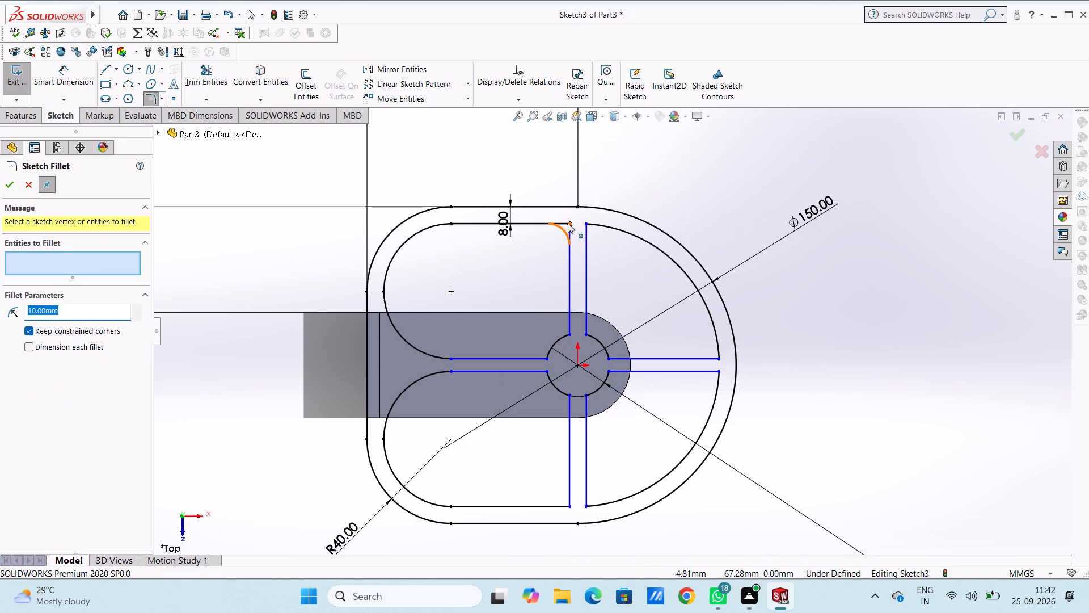
{"action": "left_click", "coordinate": [568, 223]}
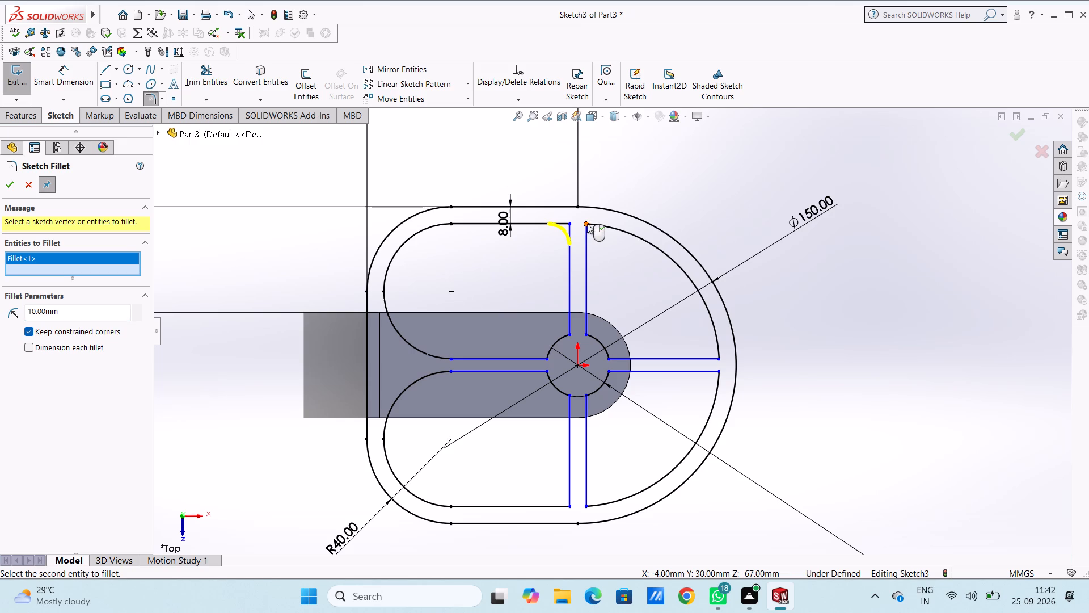
{"action": "left_click", "coordinate": [720, 359]}
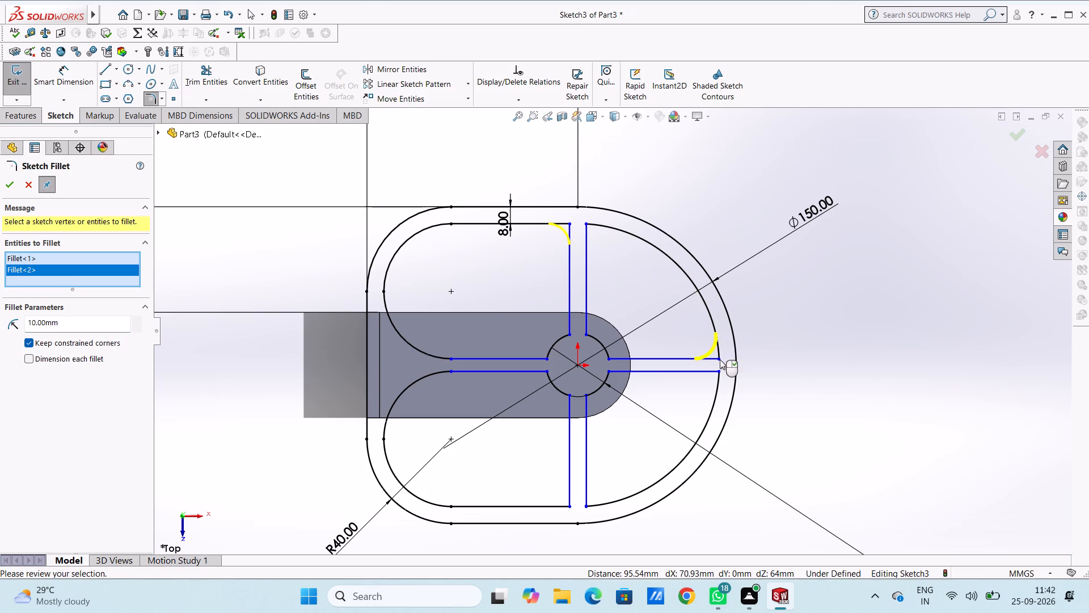
{"action": "left_click", "coordinate": [720, 373]}
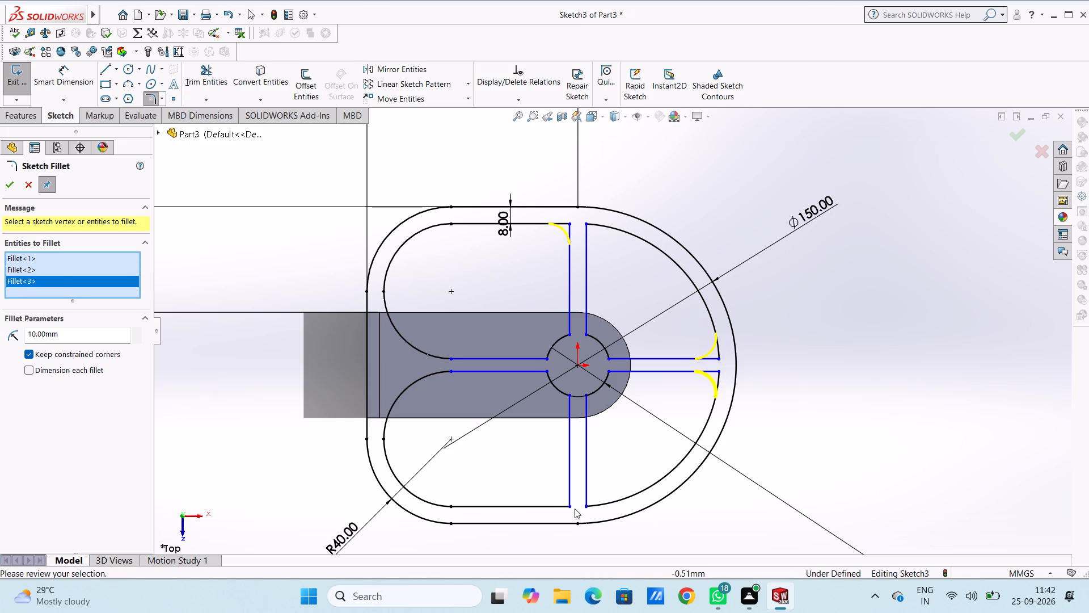
{"action": "left_click", "coordinate": [572, 506]}
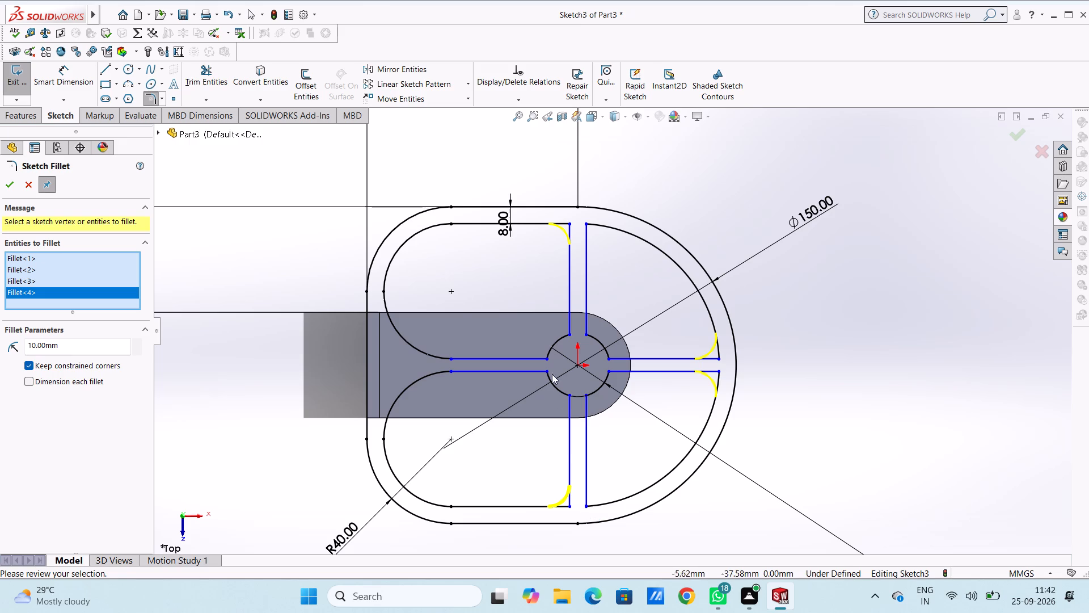
{"action": "left_click", "coordinate": [12, 183]}
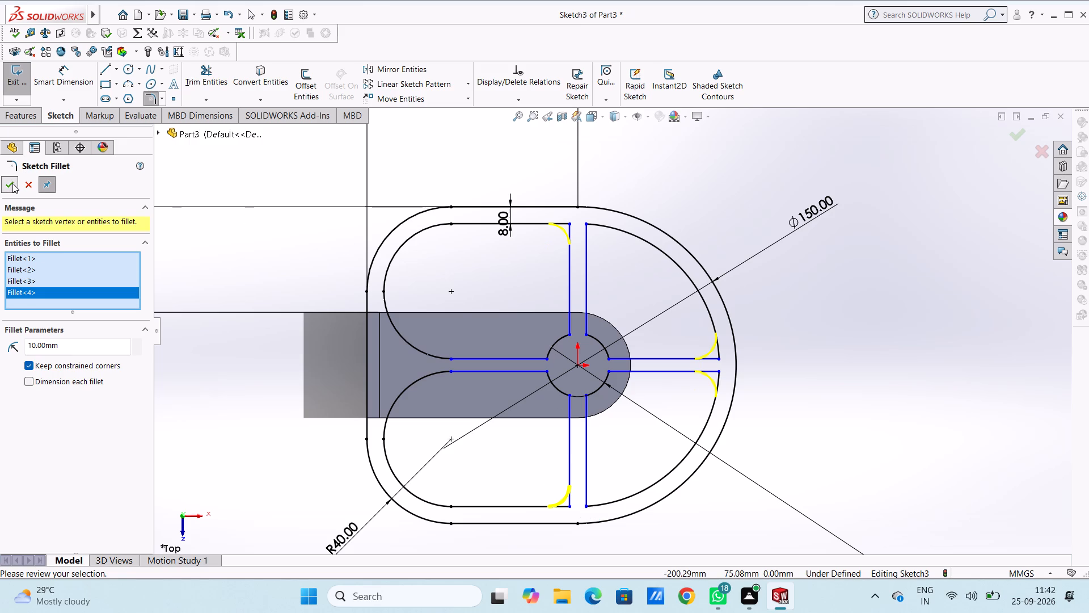
{"action": "left_click", "coordinate": [11, 185]}
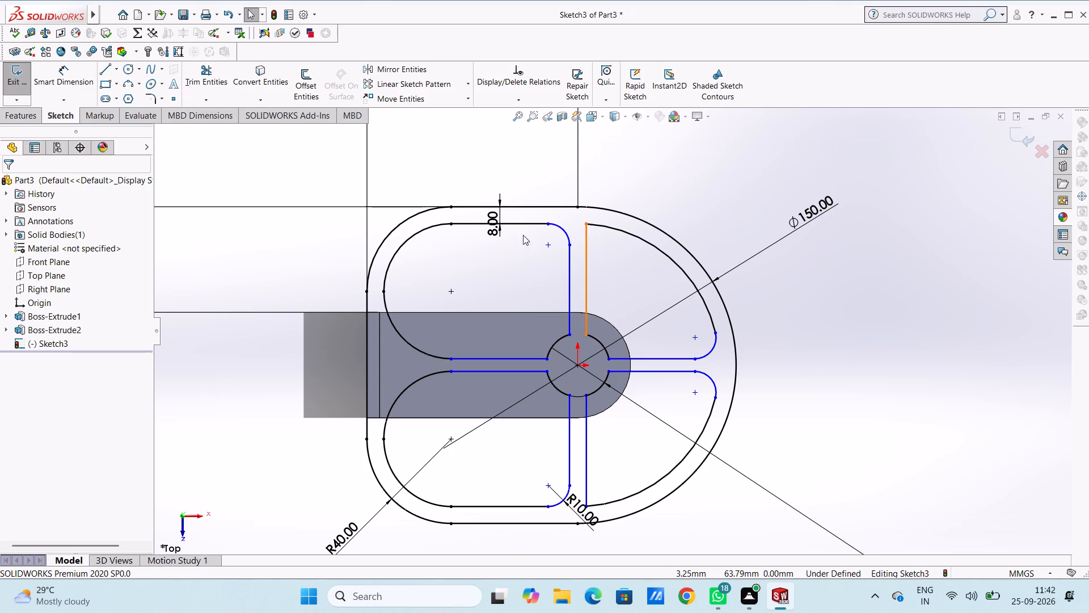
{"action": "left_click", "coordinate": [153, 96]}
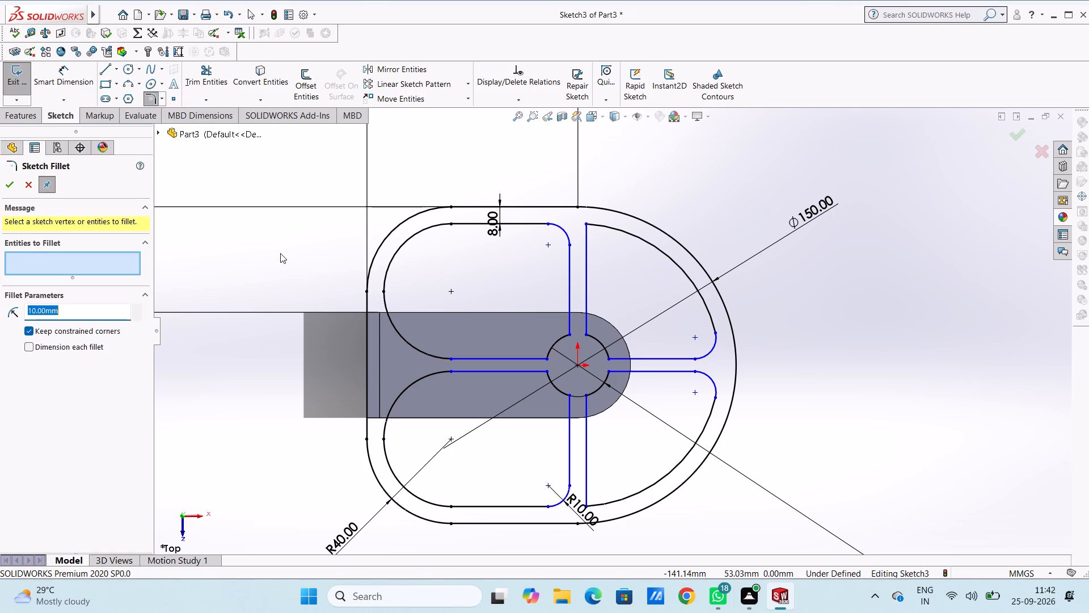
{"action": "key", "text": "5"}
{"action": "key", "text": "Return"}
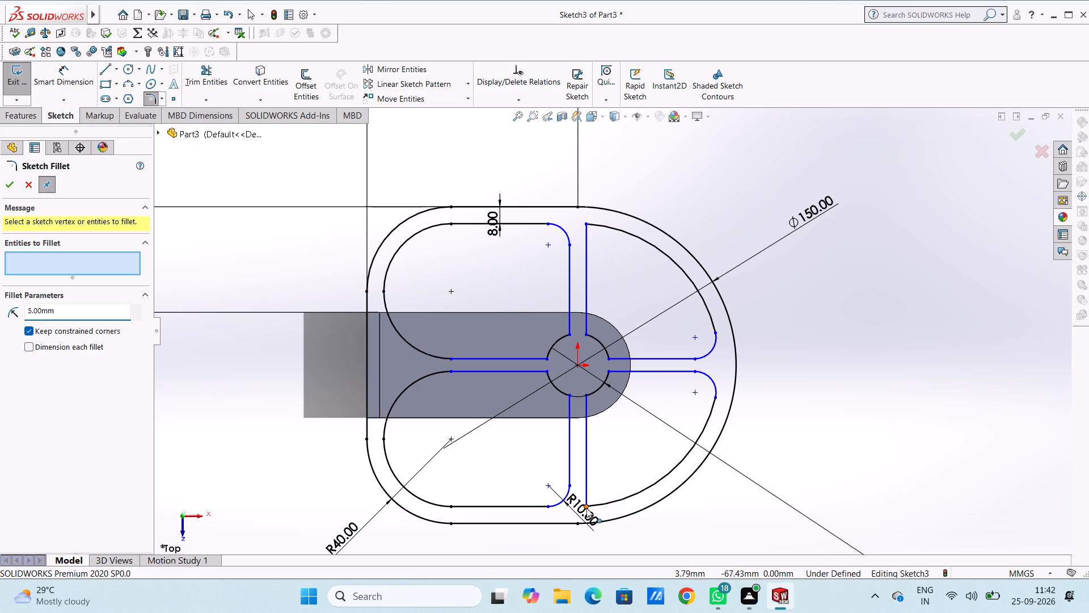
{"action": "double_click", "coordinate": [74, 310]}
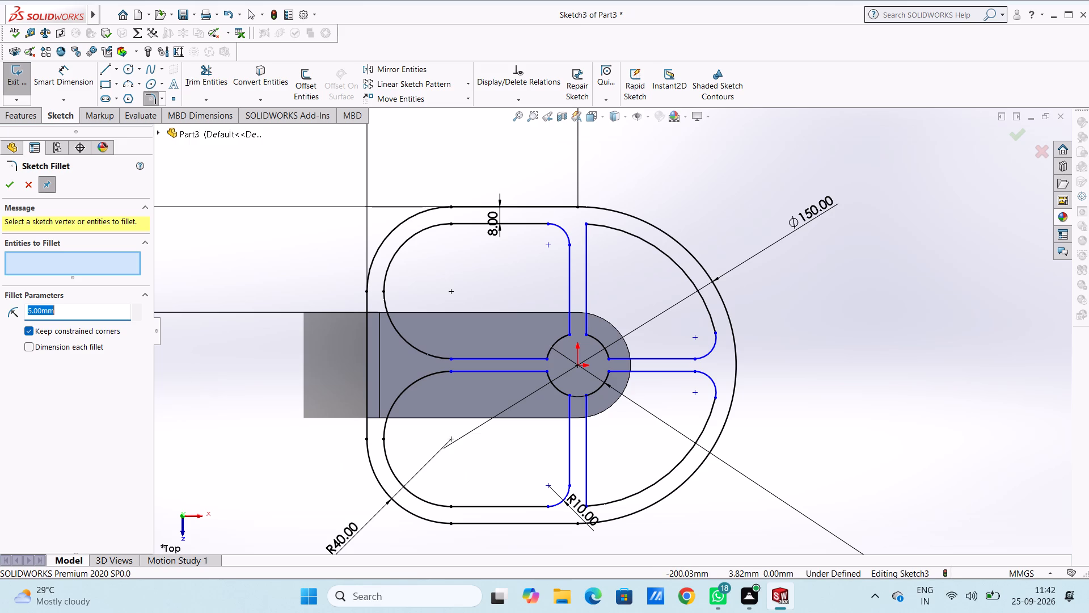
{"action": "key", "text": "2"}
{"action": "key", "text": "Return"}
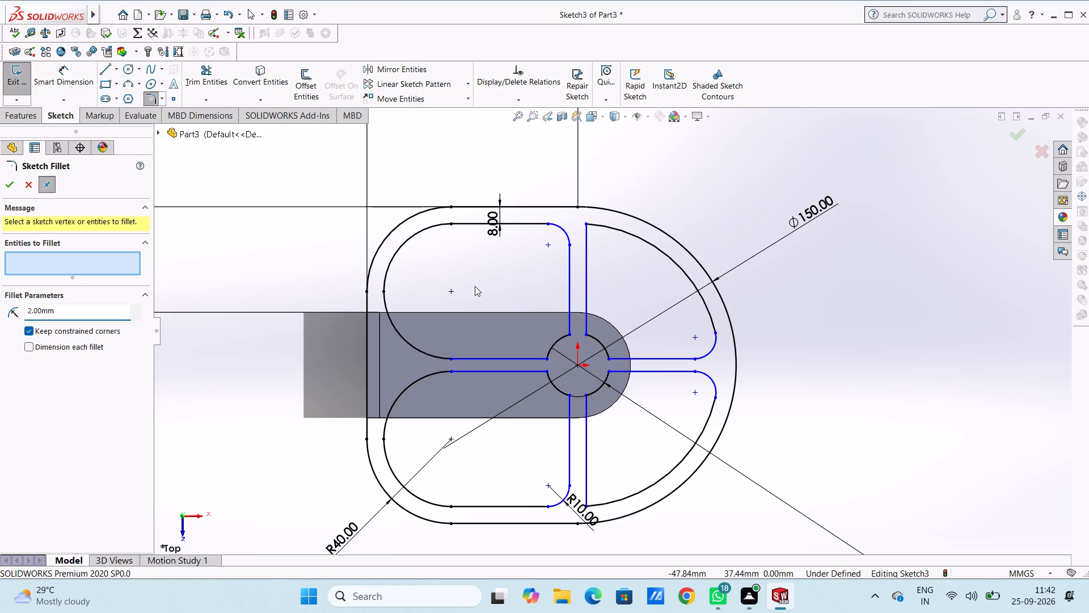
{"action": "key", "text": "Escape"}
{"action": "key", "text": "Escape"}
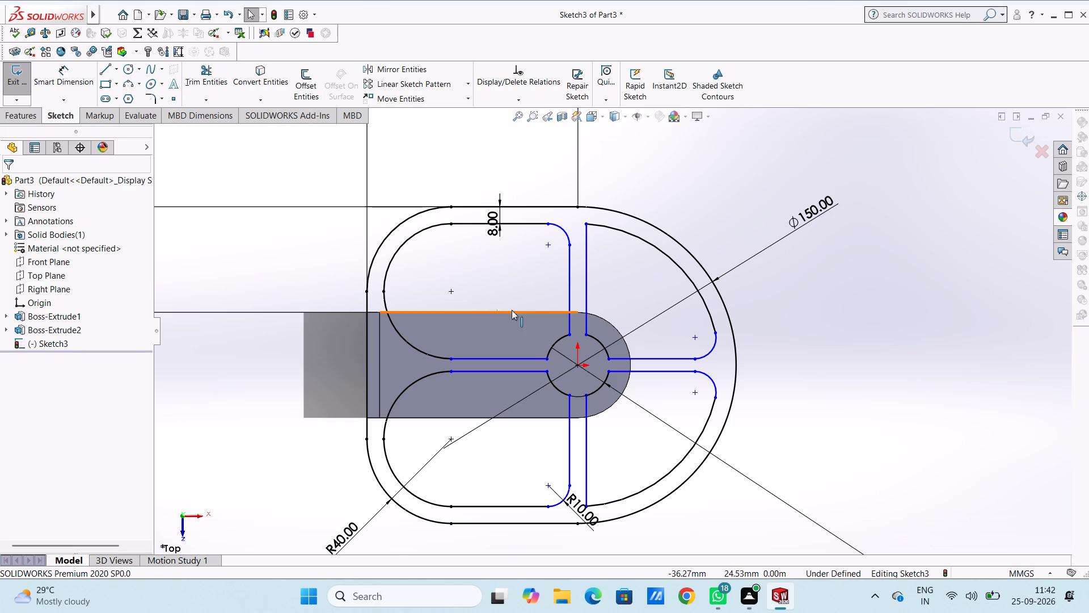
Draw a three-point arc of radius 12 mm from the rim's inner arc to the right line of the upper rib.
{"action": "scroll", "coordinate": [692, 290], "scroll_direction": "down", "scroll_amount": 1}
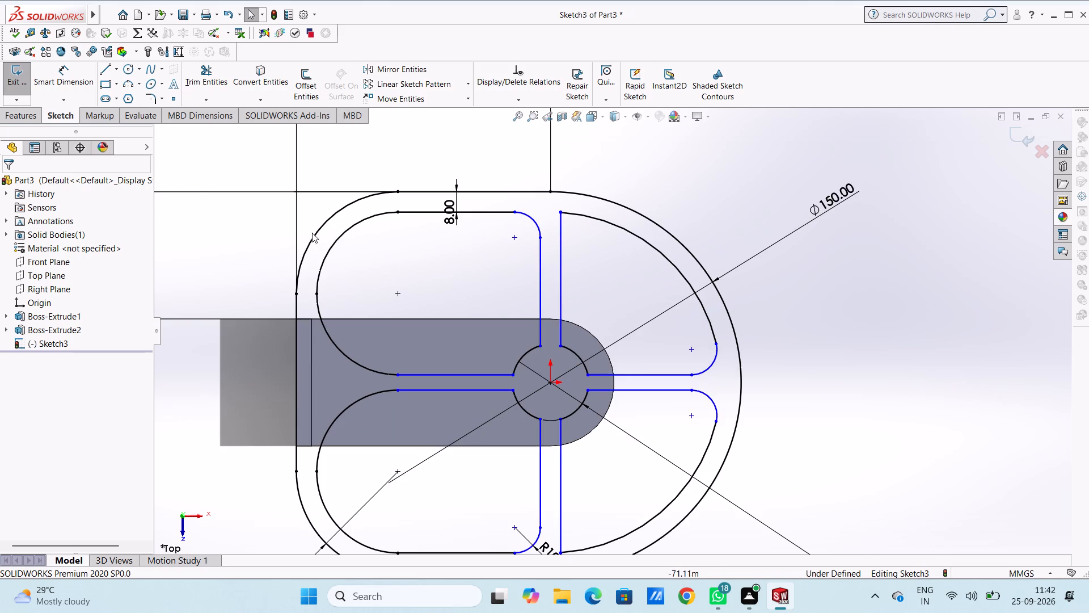
{"action": "left_click", "coordinate": [128, 84]}
{"action": "scroll", "coordinate": [608, 238], "scroll_direction": "down", "scroll_amount": 3}
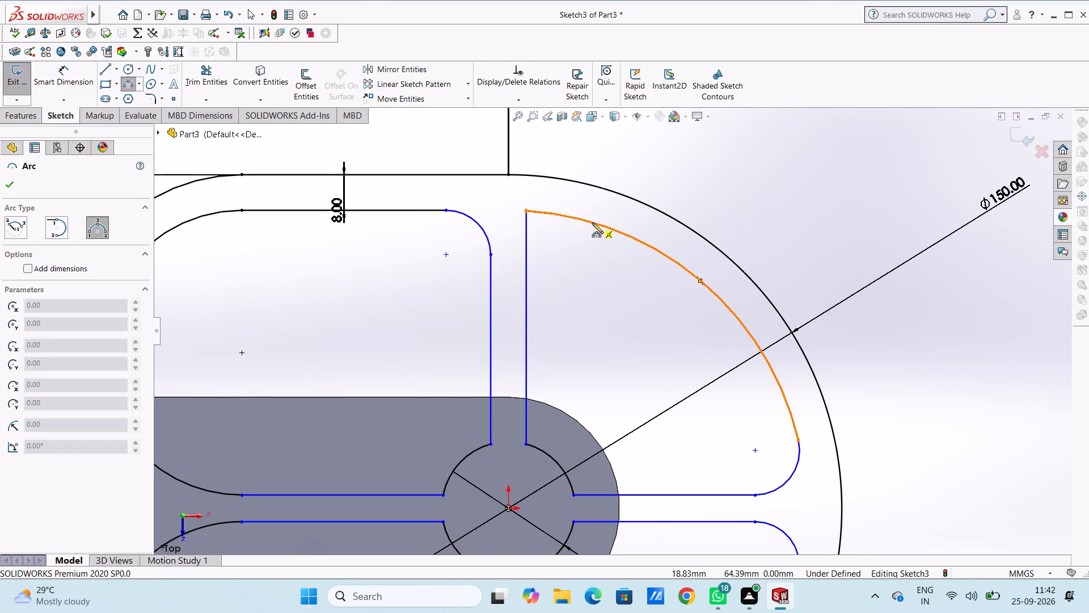
{"action": "left_click", "coordinate": [592, 222]}
{"action": "left_click", "coordinate": [528, 266]}
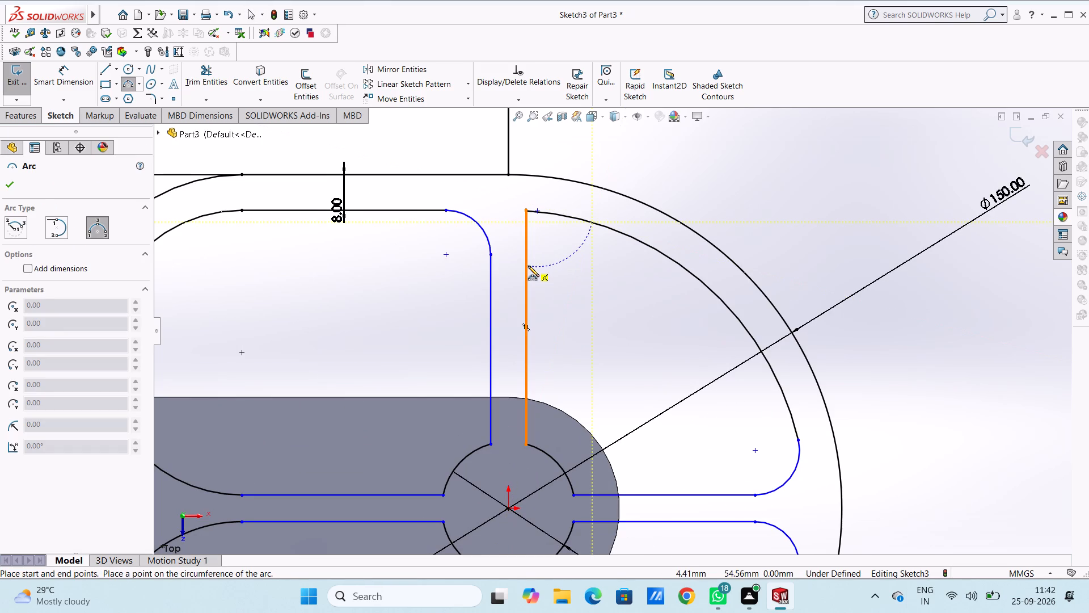
{"action": "type", "text": "12"}
{"action": "key", "text": "Return"}
Draw a three-point arc of radius 12 mm from the right line of the lower rib to the rim's inner arc.
{"action": "scroll", "coordinate": [536, 245], "scroll_direction": "up", "scroll_amount": 5}
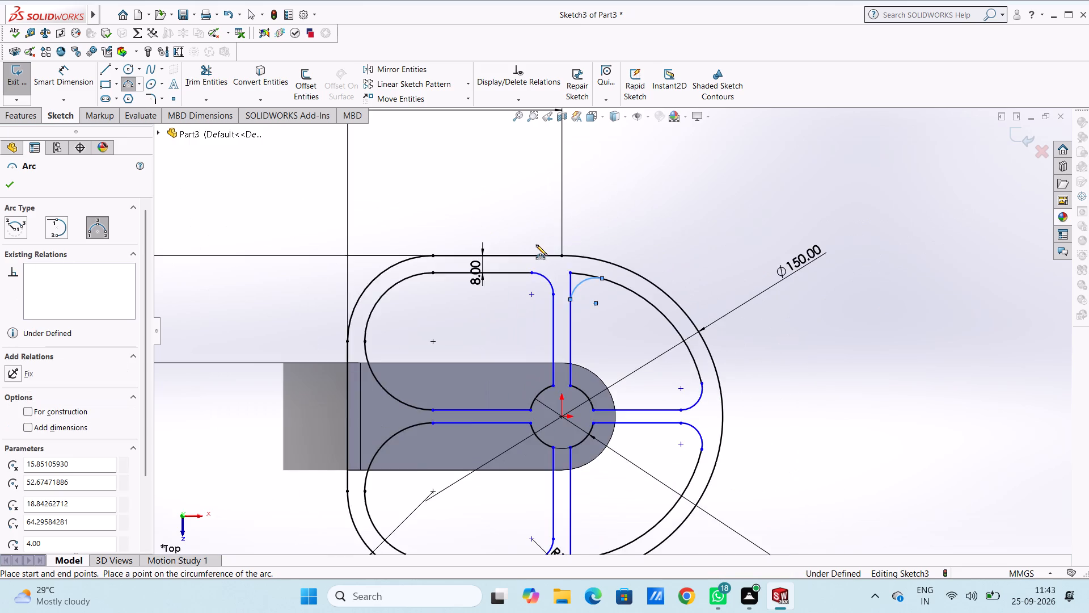
{"action": "scroll", "coordinate": [536, 245], "scroll_direction": "up", "scroll_amount": 3}
{"action": "scroll", "coordinate": [628, 429], "scroll_direction": "down", "scroll_amount": 3}
{"action": "scroll", "coordinate": [583, 456], "scroll_direction": "down", "scroll_amount": 4}
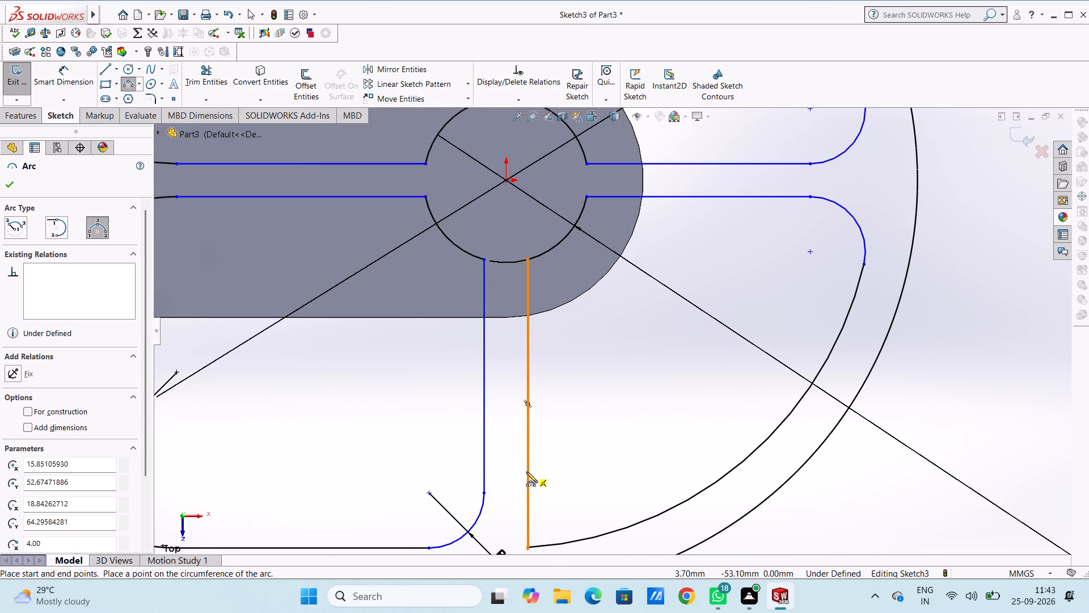
{"action": "left_click", "coordinate": [526, 472]}
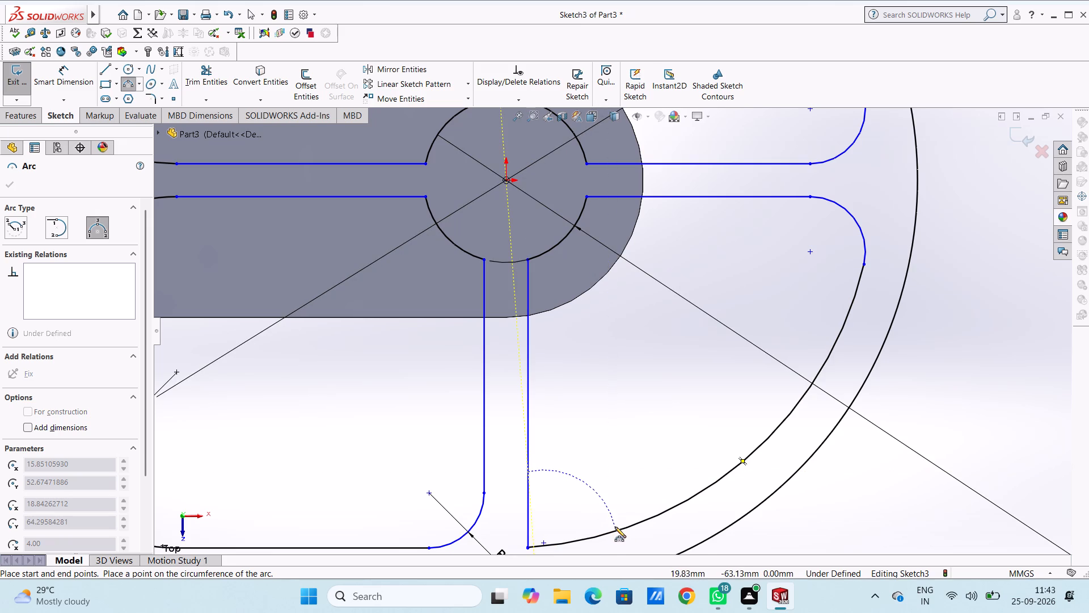
{"action": "left_click", "coordinate": [609, 534]}
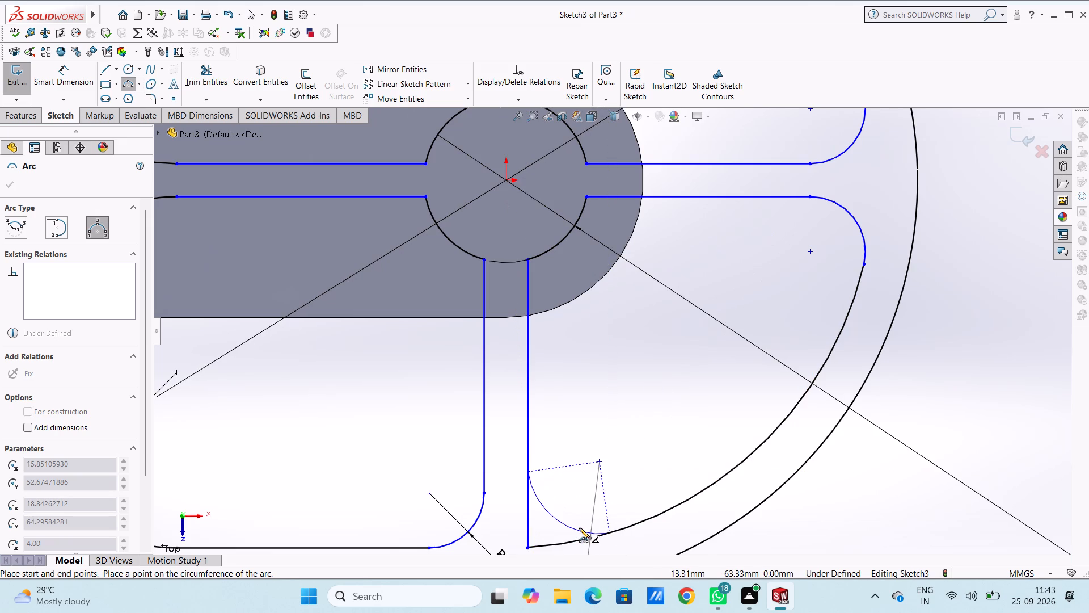
{"action": "type", "text": "12"}
{"action": "key", "text": "Return"}
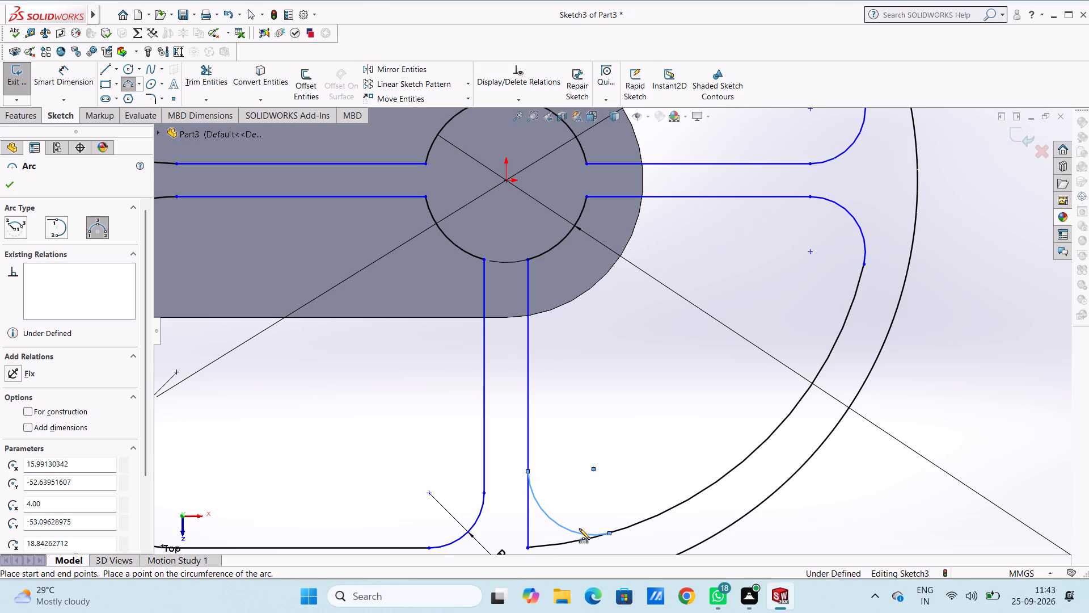
{"action": "key", "text": "Escape"}
{"action": "key", "text": "Escape"}
Dimension the radius of the corner arc beside the upper rib as 12 mm.
{"action": "scroll", "coordinate": [579, 528], "scroll_direction": "up", "scroll_amount": 9}
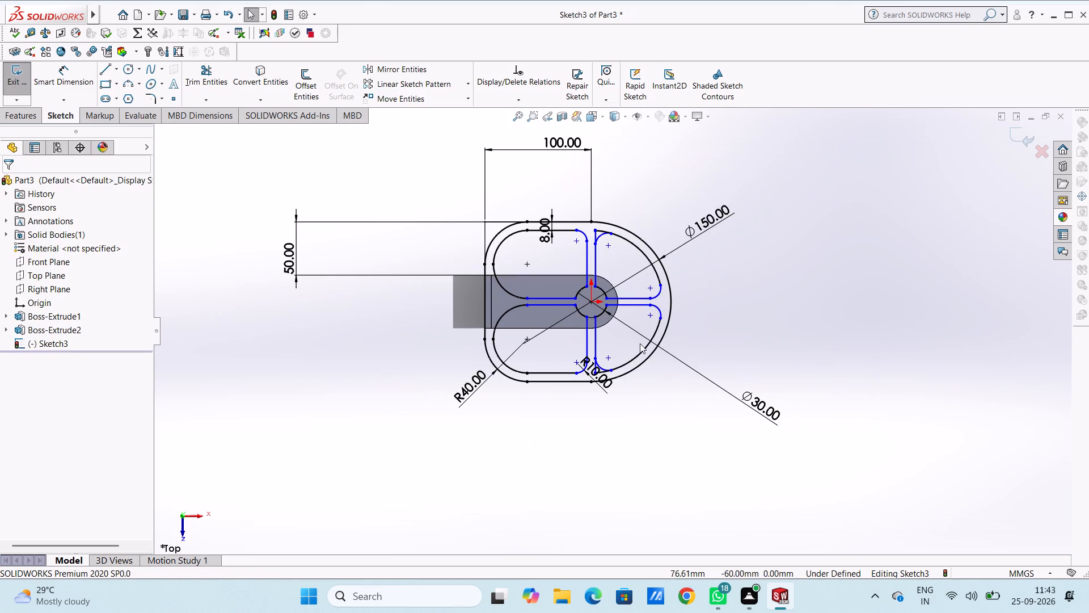
{"action": "left_click", "coordinate": [61, 80]}
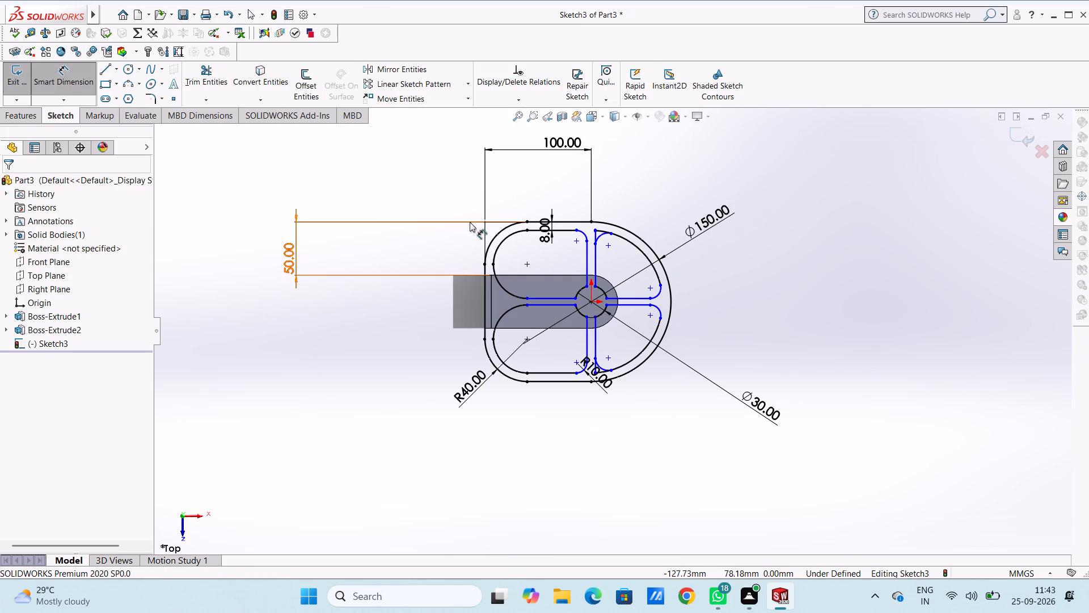
{"action": "scroll", "coordinate": [607, 240], "scroll_direction": "down", "scroll_amount": 5}
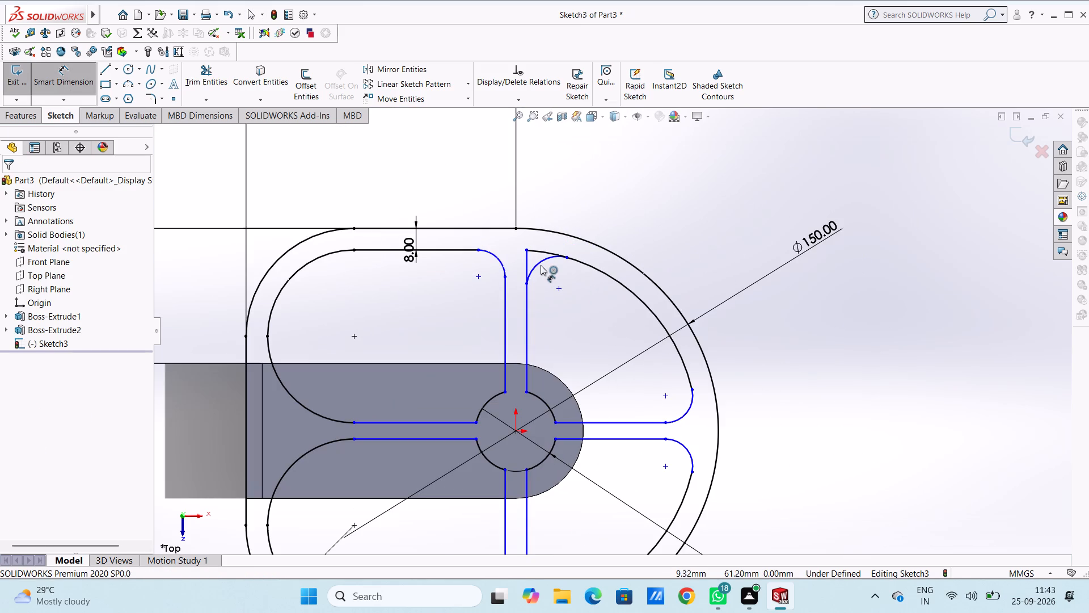
{"action": "left_click", "coordinate": [540, 264]}
{"action": "left_click", "coordinate": [472, 154]}
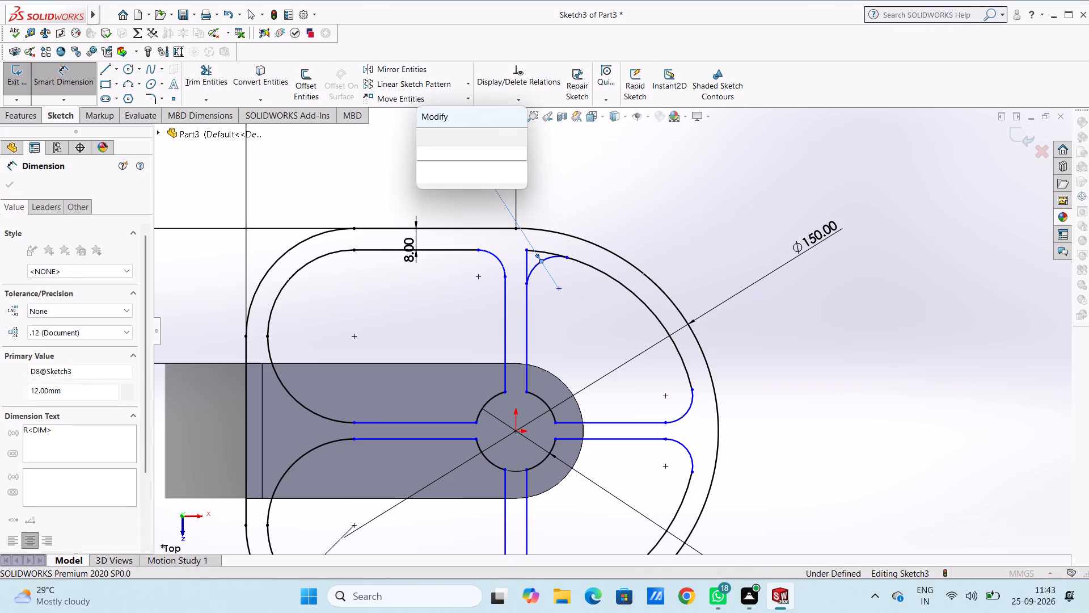
{"action": "left_click", "coordinate": [424, 140]}
{"action": "left_click", "coordinate": [395, 145]}
Dimension the radius of the corner arc beside the lower rib as 12 mm.
{"action": "scroll", "coordinate": [472, 241], "scroll_direction": "up", "scroll_amount": 5}
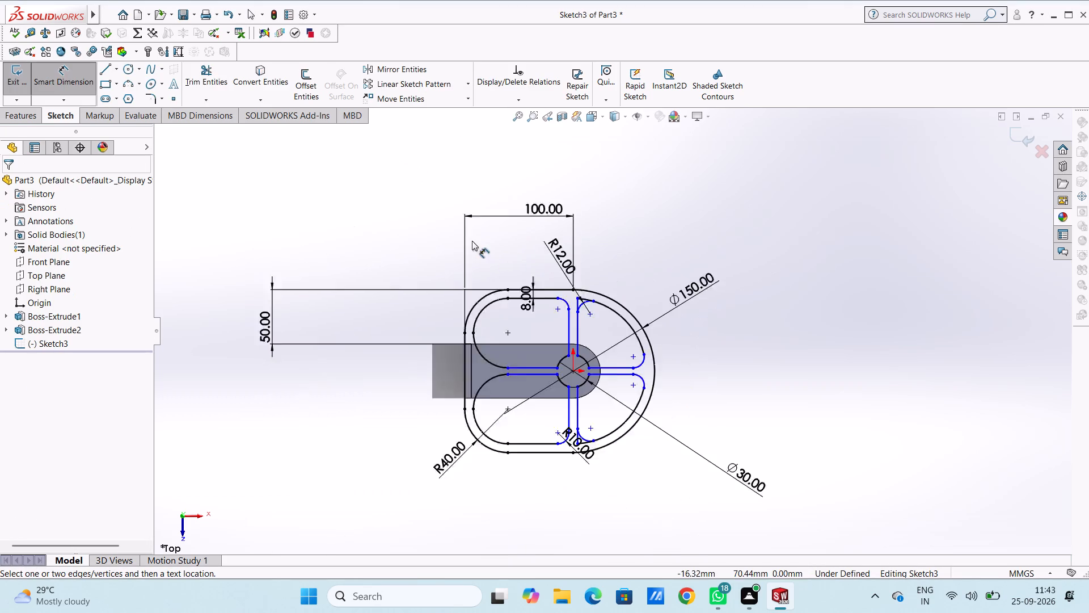
{"action": "scroll", "coordinate": [472, 241], "scroll_direction": "up", "scroll_amount": 1}
{"action": "scroll", "coordinate": [634, 442], "scroll_direction": "down", "scroll_amount": 5}
{"action": "scroll", "coordinate": [529, 339], "scroll_direction": "down", "scroll_amount": 2}
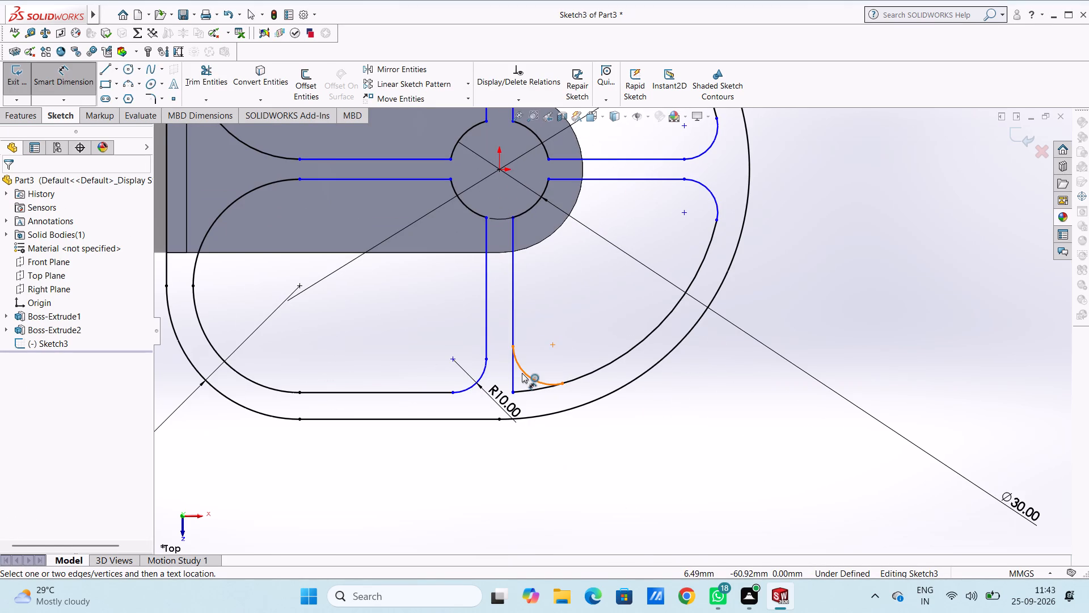
{"action": "left_click", "coordinate": [522, 373]}
{"action": "left_click", "coordinate": [596, 299]}
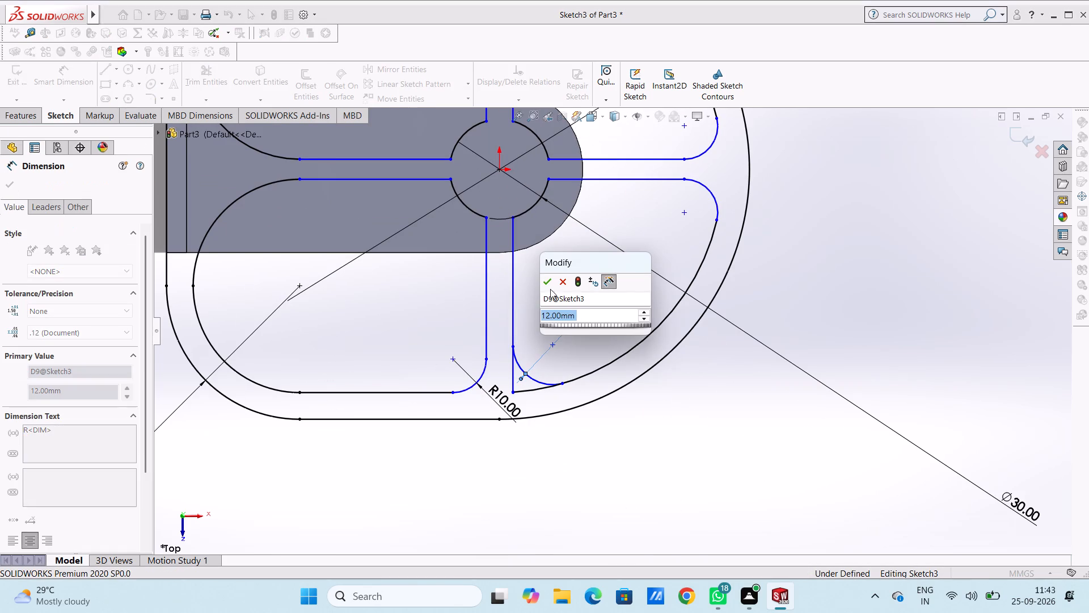
{"action": "left_click", "coordinate": [546, 279]}
{"action": "left_click", "coordinate": [544, 274]}
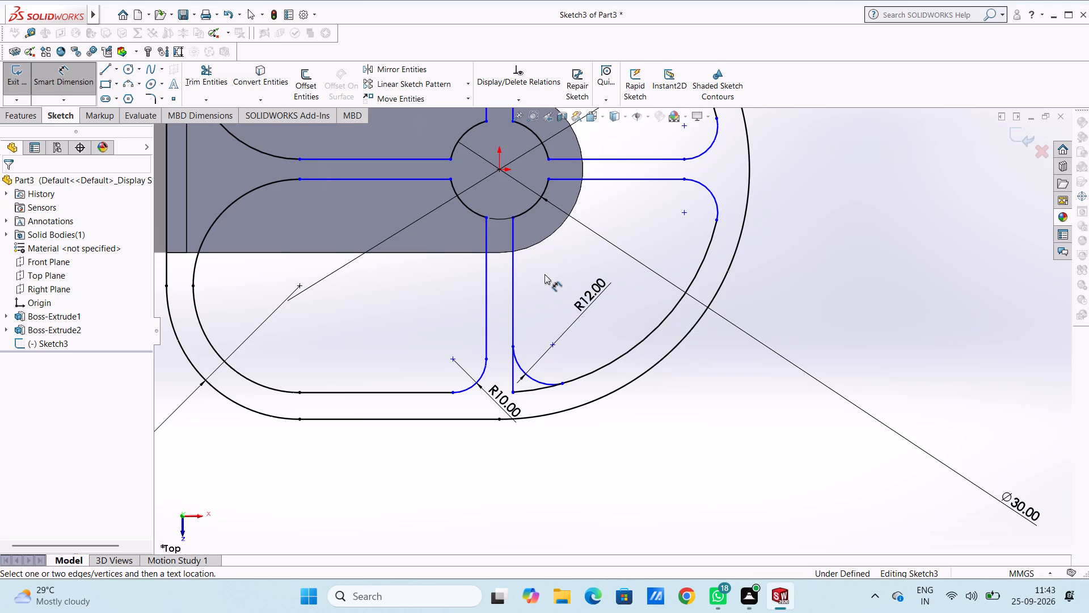
{"action": "key", "text": "Escape"}
{"action": "key", "text": "Escape"}
Dimension the length of the upper rib's left line, between the corner arc and the central circle.
{"action": "scroll", "coordinate": [544, 274], "scroll_direction": "up", "scroll_amount": 4}
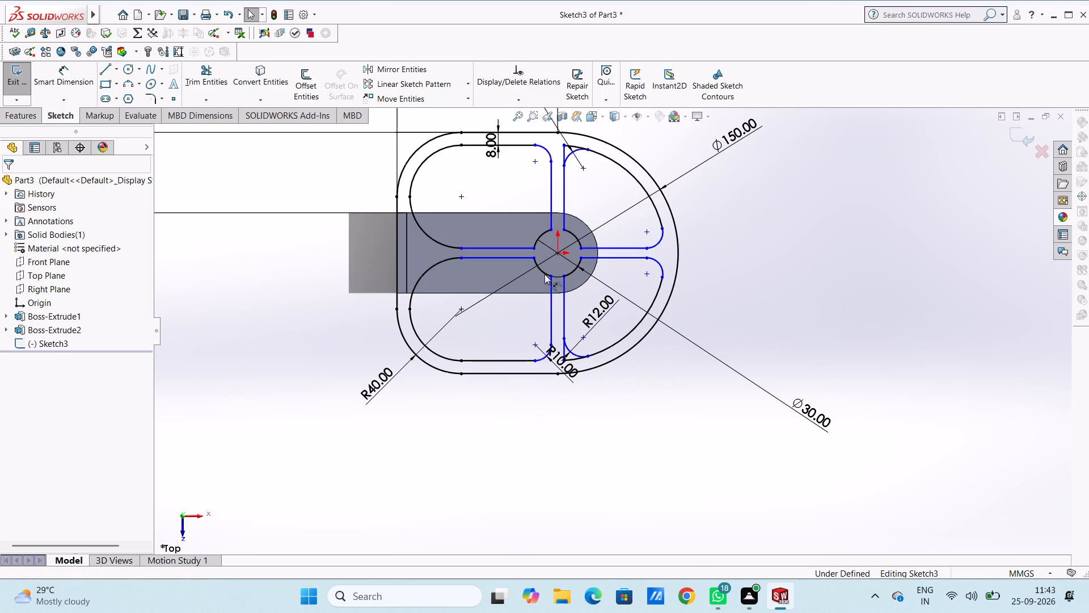
{"action": "scroll", "coordinate": [587, 181], "scroll_direction": "down", "scroll_amount": 3}
{"action": "scroll", "coordinate": [584, 197], "scroll_direction": "up", "scroll_amount": 3}
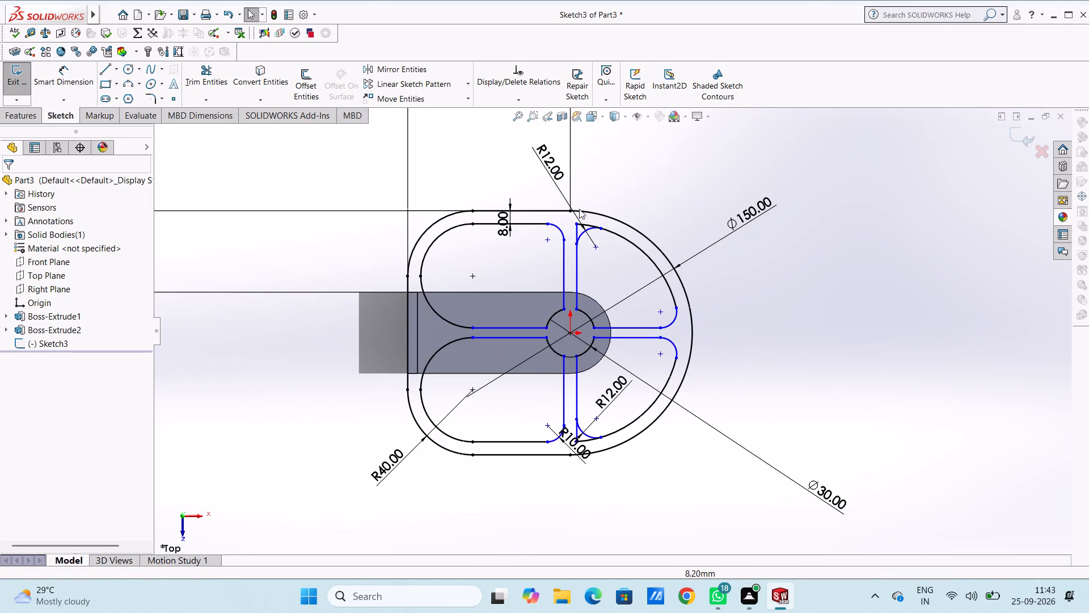
{"action": "left_click", "coordinate": [57, 87]}
{"action": "scroll", "coordinate": [578, 299], "scroll_direction": "down", "scroll_amount": 2}
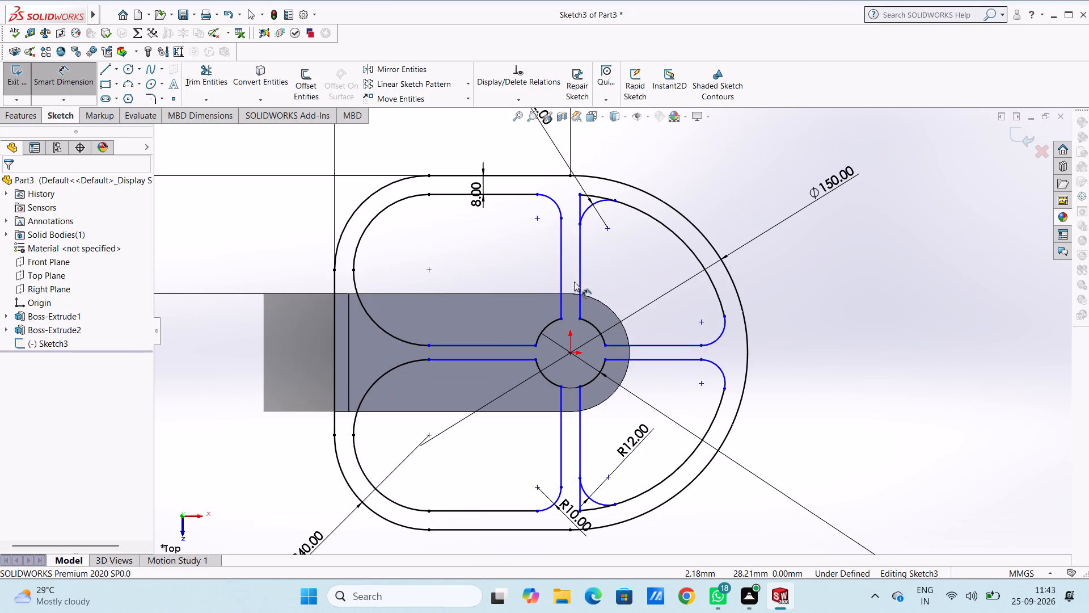
{"action": "left_click", "coordinate": [561, 251]}
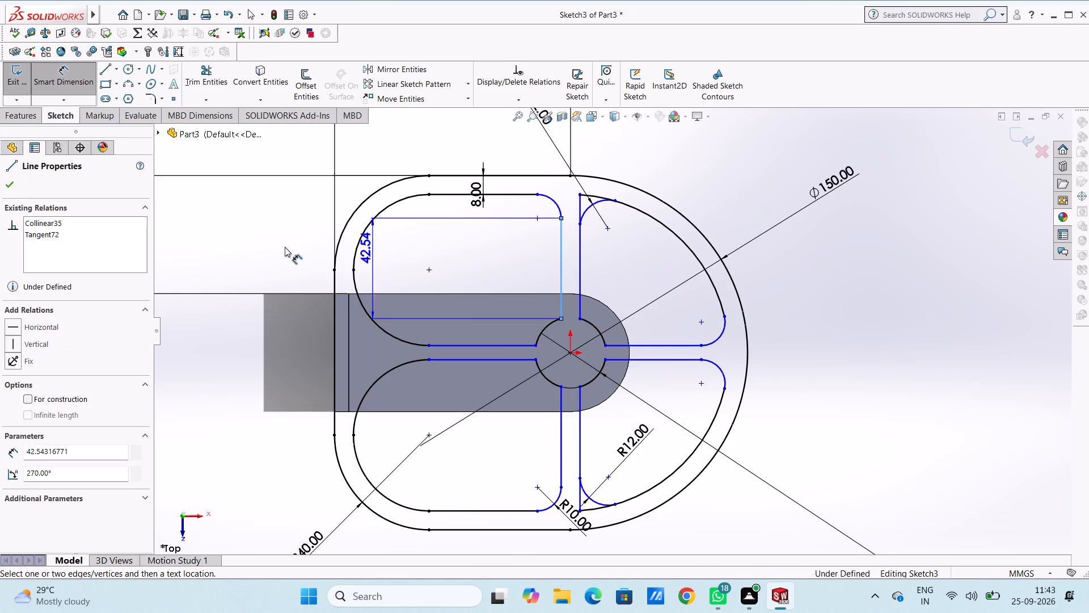
{"action": "left_click", "coordinate": [213, 247]}
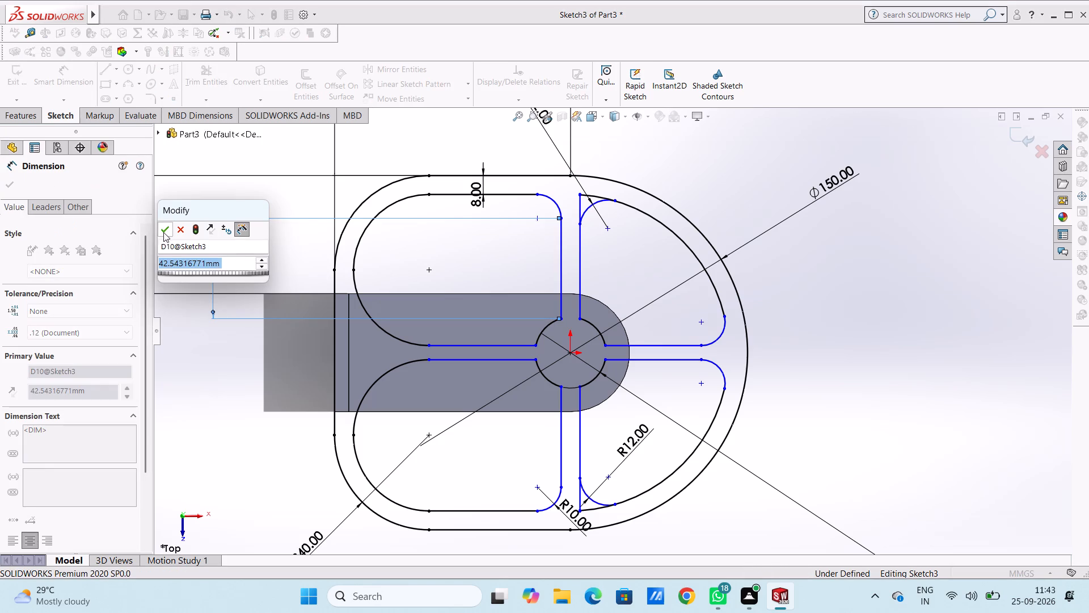
{"action": "left_click", "coordinate": [163, 232]}
{"action": "left_click", "coordinate": [207, 197]}
Dimension the lengths of the left rib's lower and upper lines, placing one dimension below and one above the rib.
{"action": "scroll", "coordinate": [208, 197], "scroll_direction": "up", "scroll_amount": 4}
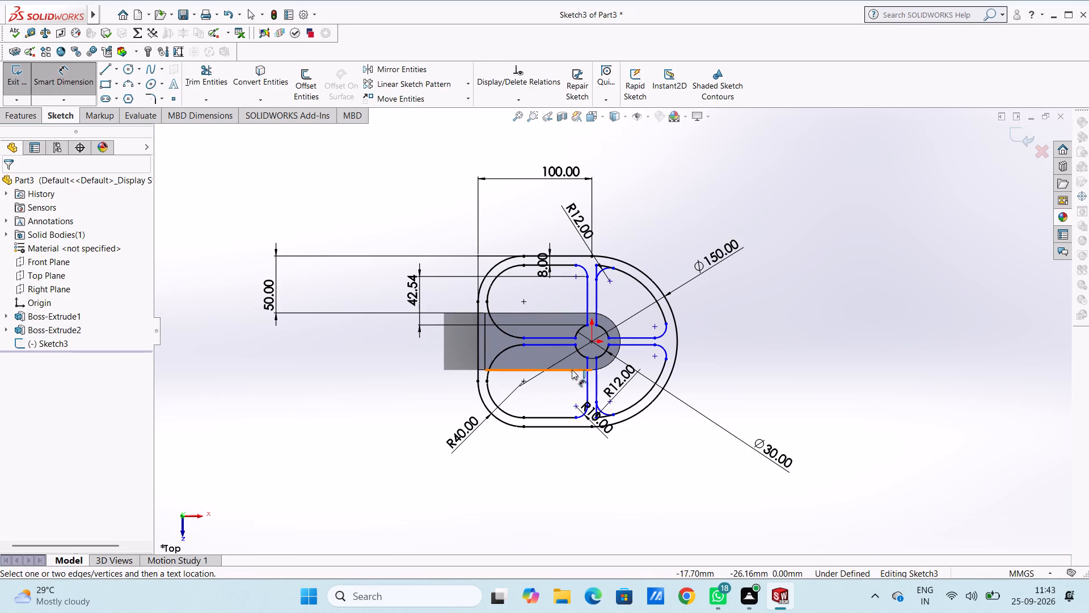
{"action": "scroll", "coordinate": [592, 342], "scroll_direction": "down", "scroll_amount": 2}
{"action": "left_click", "coordinate": [533, 342]}
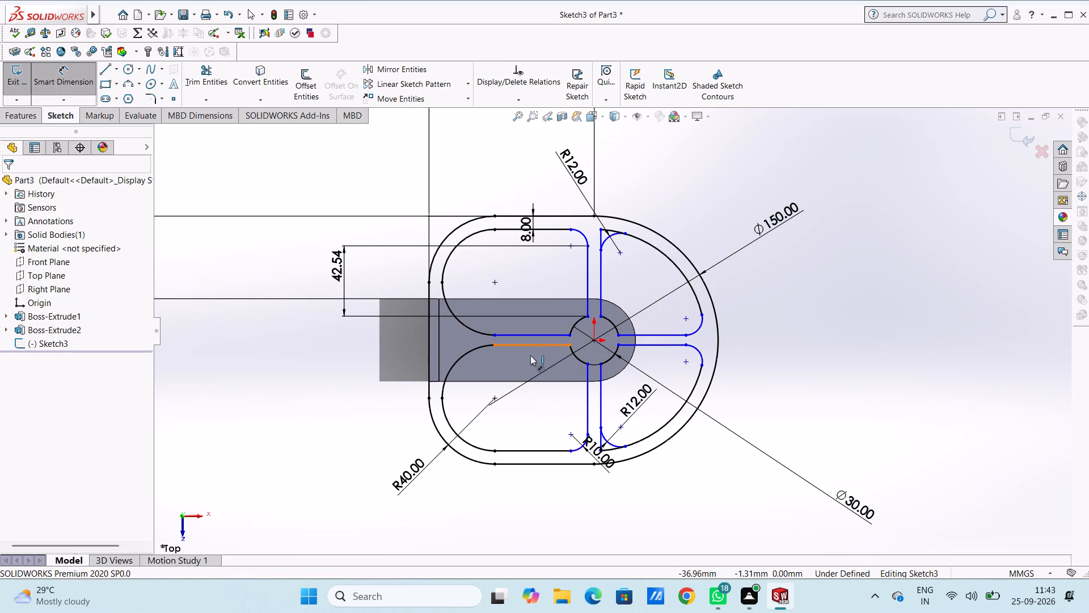
{"action": "left_click", "coordinate": [523, 409]}
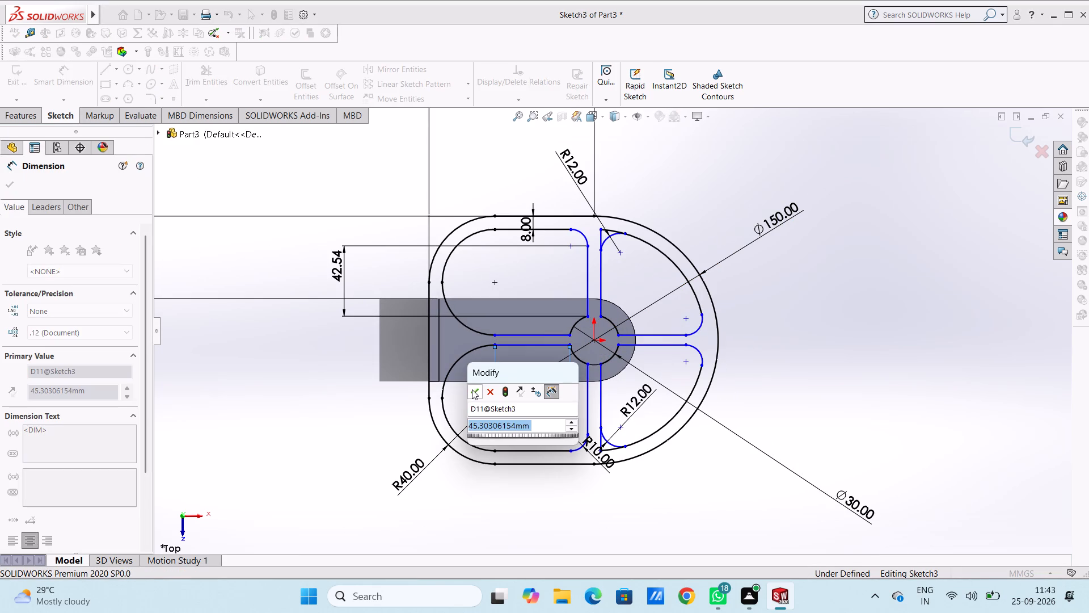
{"action": "left_click", "coordinate": [472, 389]}
{"action": "left_click", "coordinate": [463, 400]}
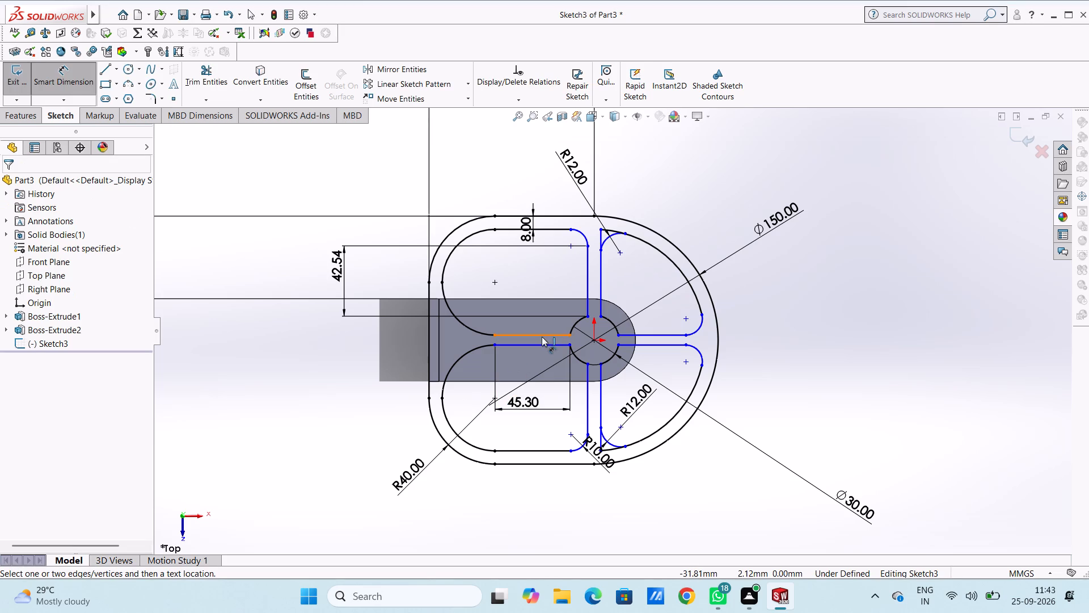
{"action": "left_click", "coordinate": [542, 337]}
{"action": "left_click", "coordinate": [538, 289]}
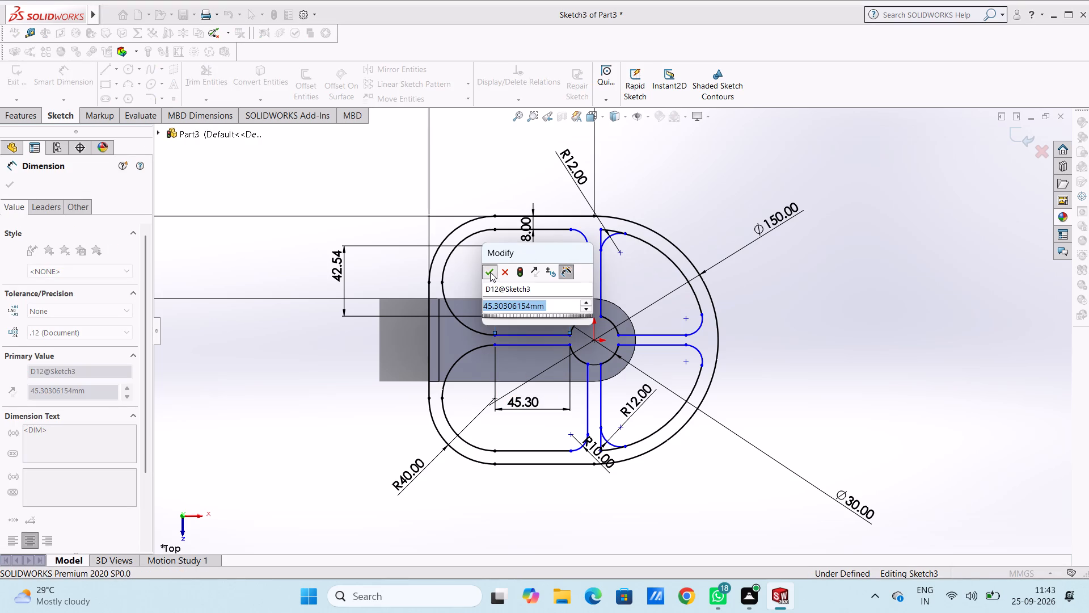
{"action": "left_click", "coordinate": [490, 272]}
{"action": "left_click", "coordinate": [480, 269]}
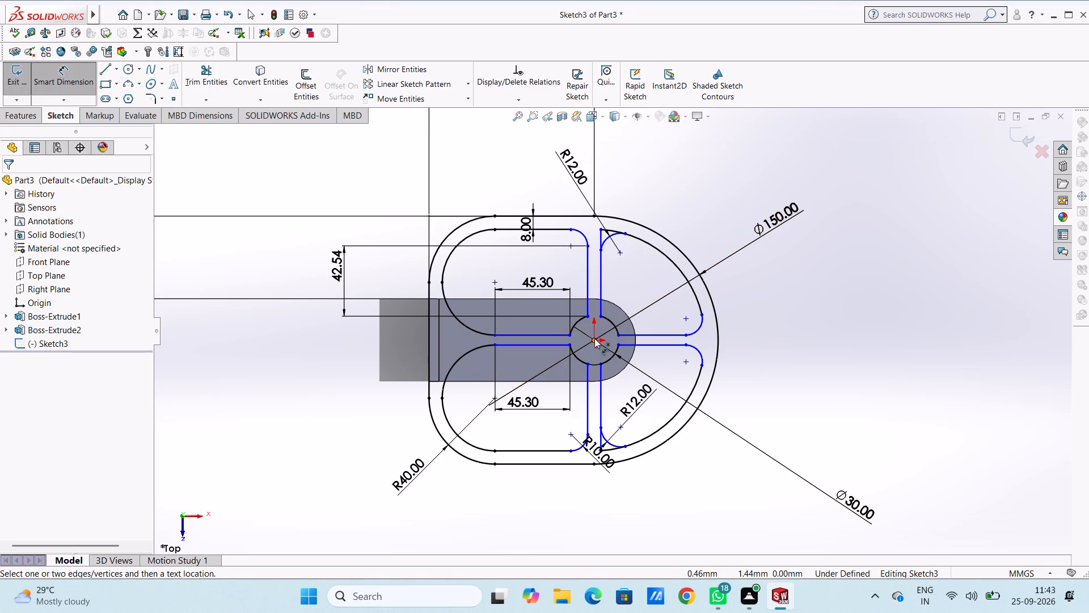
Dimension the horizontal distance from the origin to the upper rib's left line, placing it above the profile.
{"action": "left_click", "coordinate": [594, 338]}
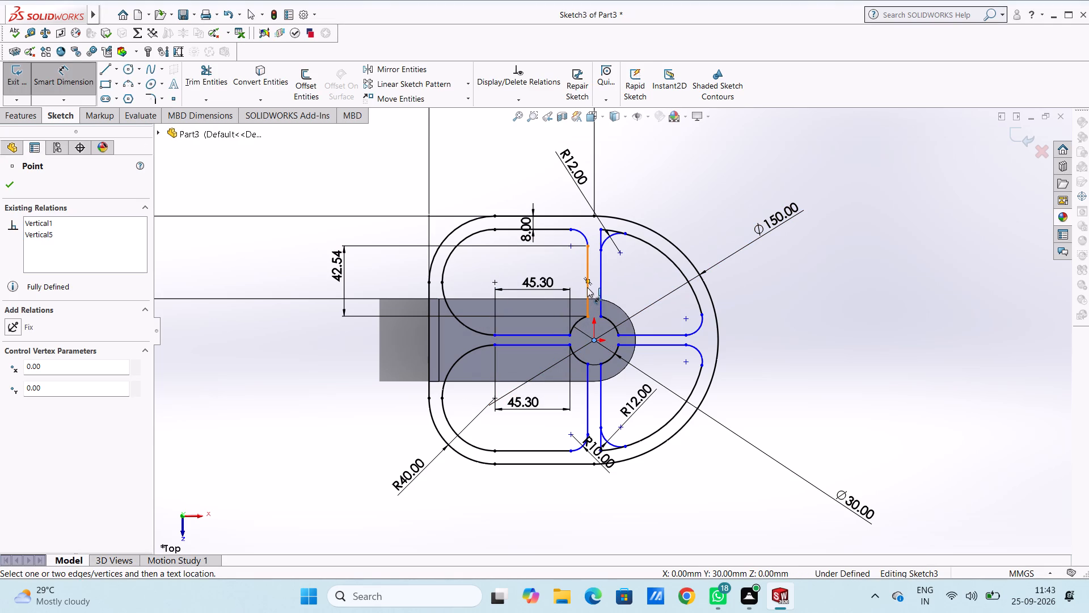
{"action": "left_click", "coordinate": [587, 287]}
{"action": "left_click", "coordinate": [592, 153]}
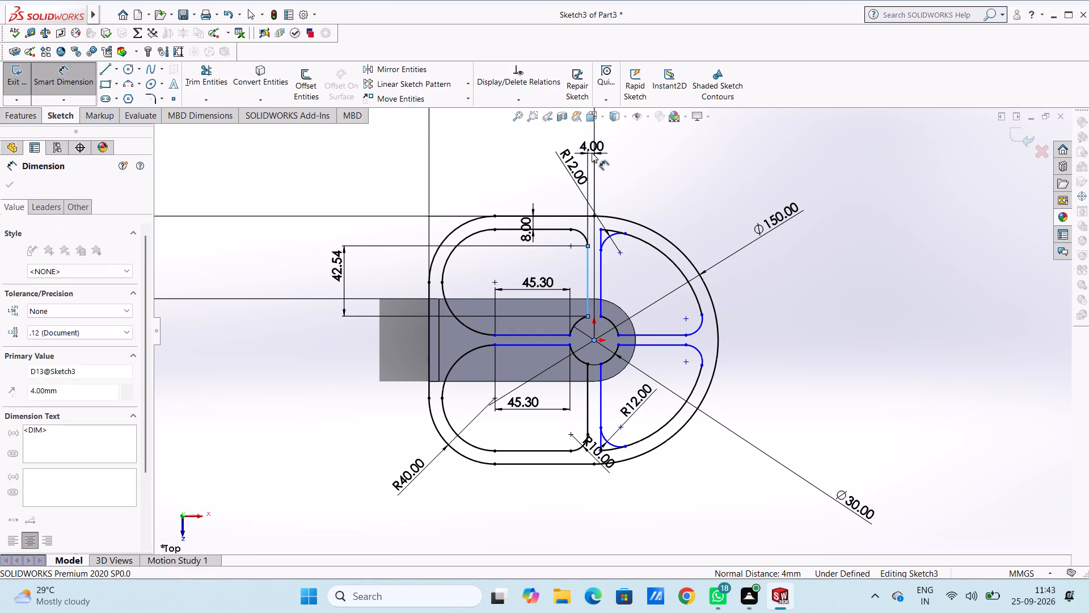
{"action": "left_click", "coordinate": [541, 137]}
{"action": "left_click", "coordinate": [506, 144]}
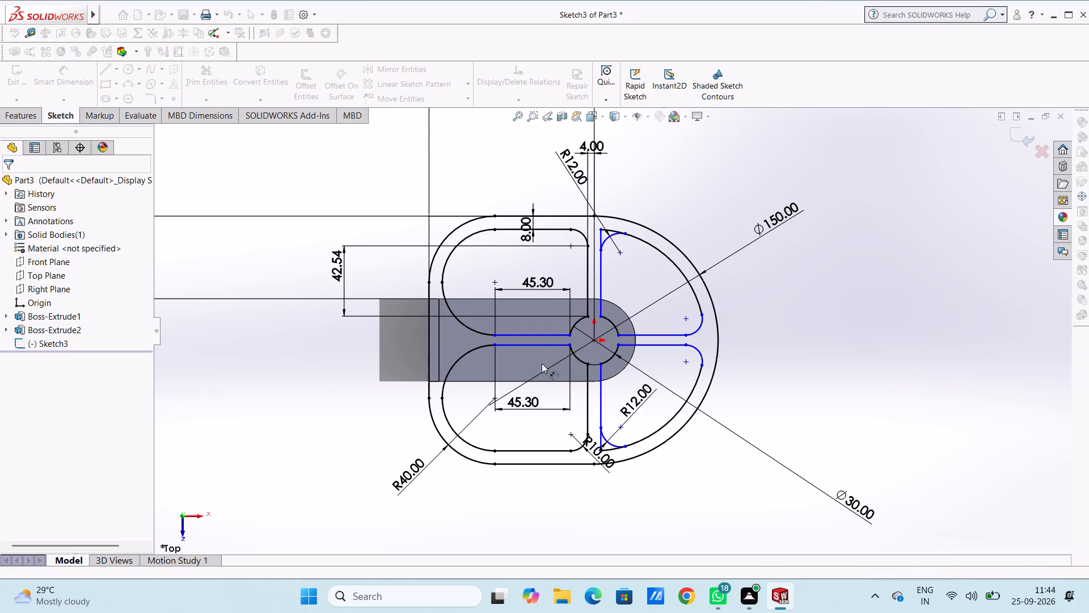
Dimension the vertical distance from the origin to the left rib's upper line, placing it beyond the rim.
{"action": "scroll", "coordinate": [542, 363], "scroll_direction": "up", "scroll_amount": 3}
{"action": "scroll", "coordinate": [584, 338], "scroll_direction": "down", "scroll_amount": 6}
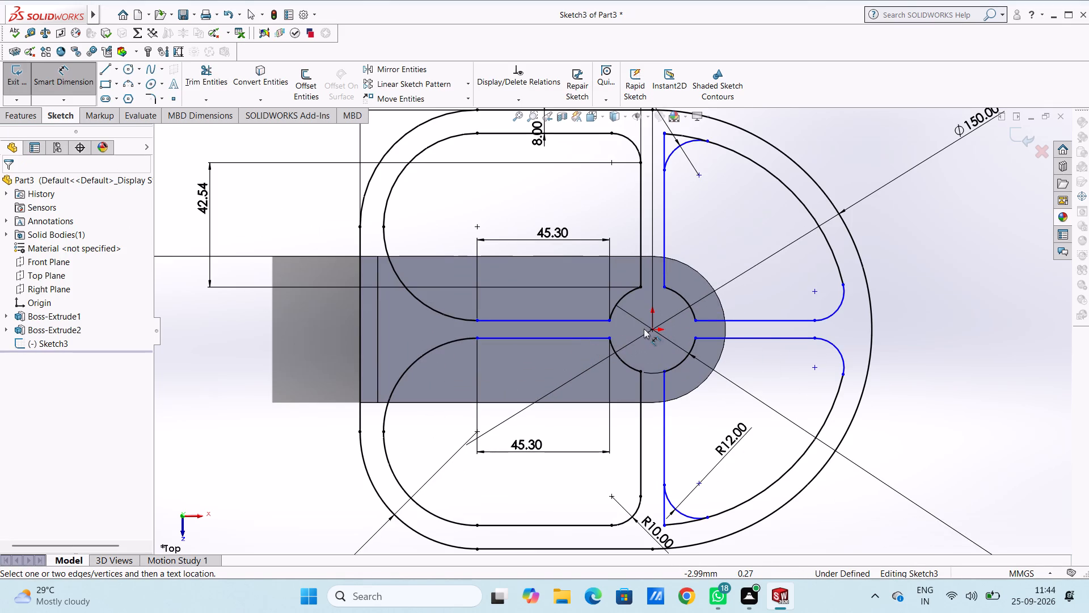
{"action": "left_click", "coordinate": [651, 331]}
{"action": "left_click", "coordinate": [568, 322]}
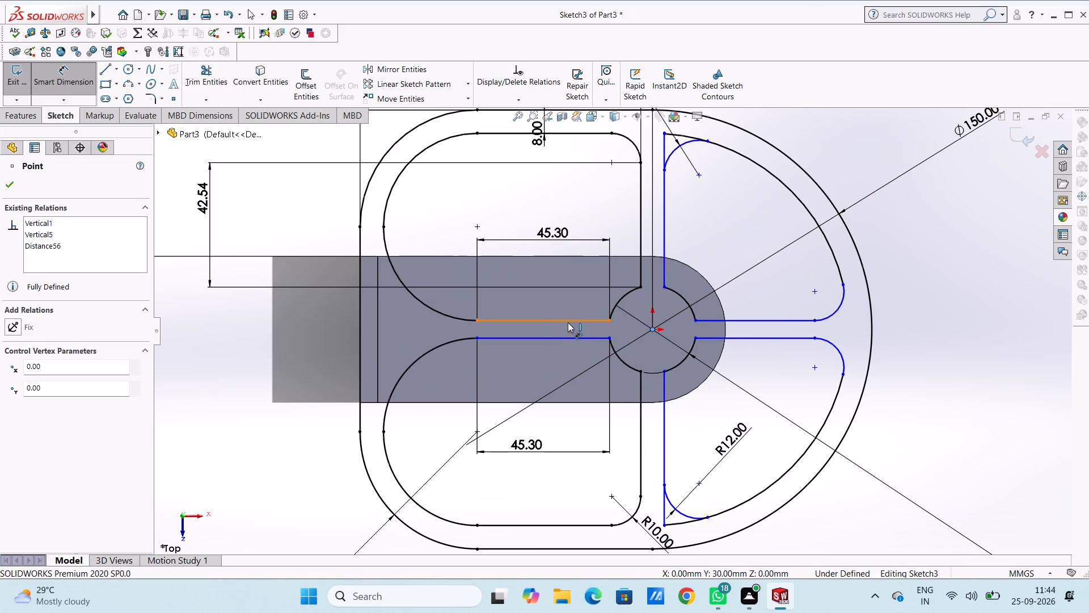
{"action": "left_click", "coordinate": [269, 312]}
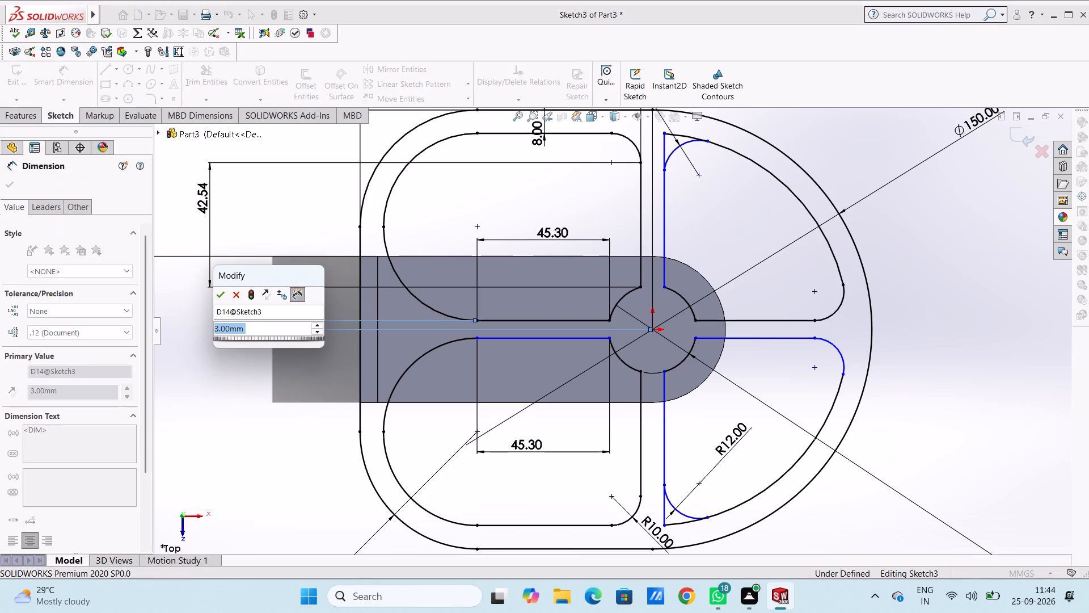
{"action": "left_click", "coordinate": [221, 300]}
{"action": "left_click", "coordinate": [209, 334]}
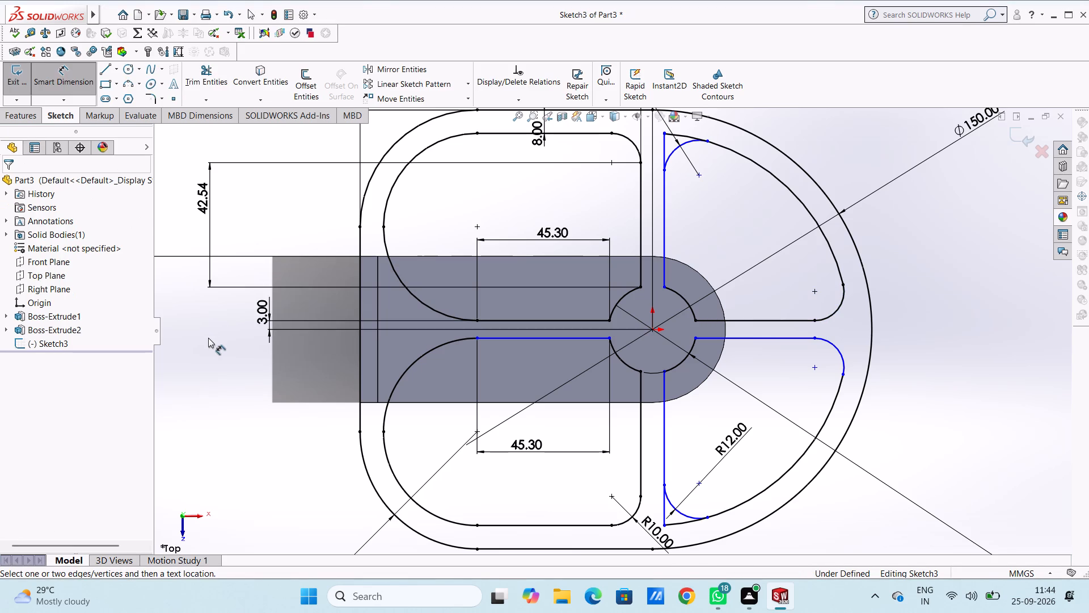
Dimension the vertical distance from the origin to the right rib's lower line, placing it outside the rim.
{"action": "scroll", "coordinate": [214, 343], "scroll_direction": "down", "scroll_amount": 1}
{"action": "scroll", "coordinate": [214, 343], "scroll_direction": "up", "scroll_amount": 3}
{"action": "scroll", "coordinate": [800, 216], "scroll_direction": "down", "scroll_amount": 2}
{"action": "scroll", "coordinate": [622, 322], "scroll_direction": "up", "scroll_amount": 1}
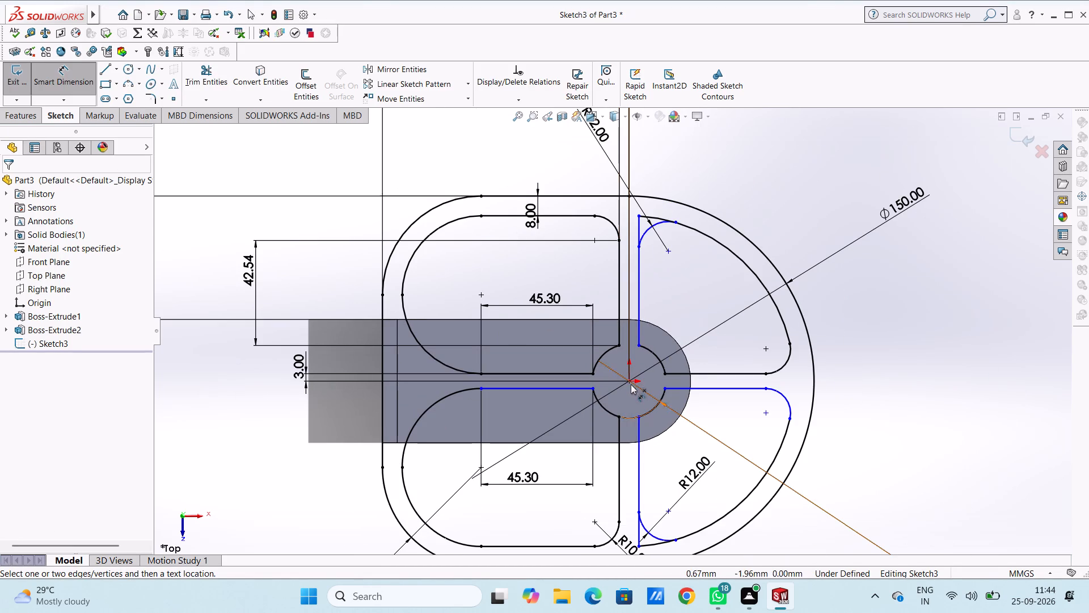
{"action": "left_click", "coordinate": [630, 381]}
{"action": "left_click", "coordinate": [690, 389]}
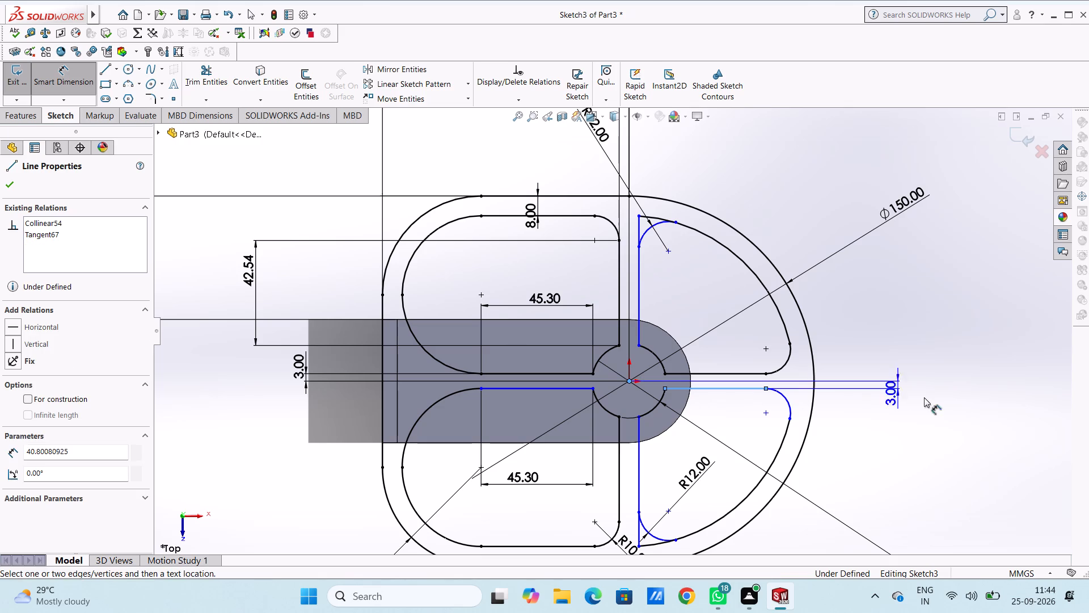
{"action": "left_click", "coordinate": [1004, 406]}
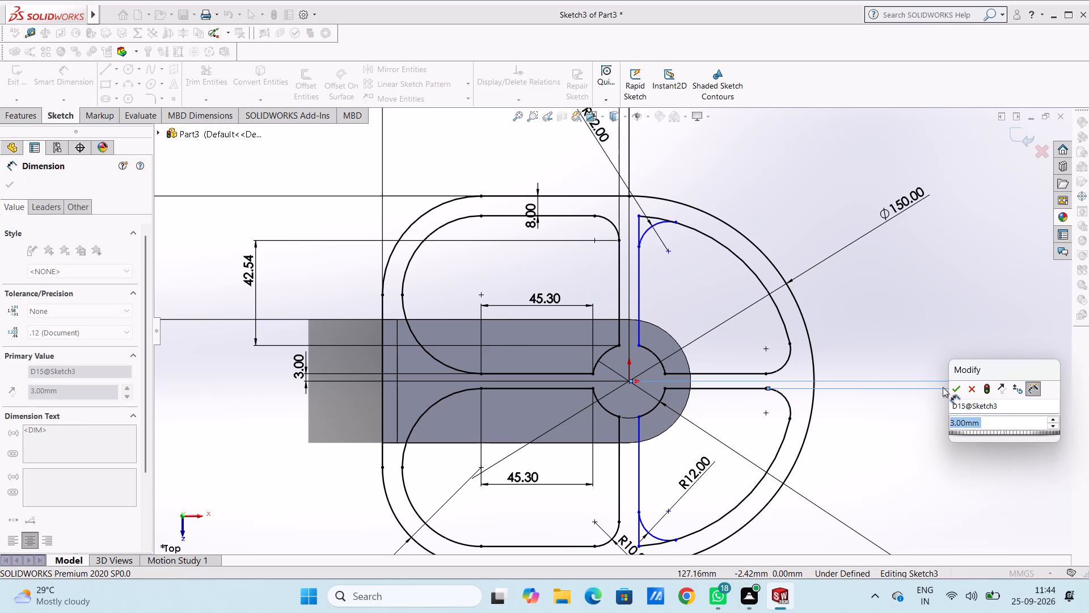
{"action": "left_click", "coordinate": [955, 390]}
{"action": "left_click", "coordinate": [928, 340]}
Dimension the horizontal distance from the origin to the lower rib's right line, placing it below the profile.
{"action": "scroll", "coordinate": [899, 405], "scroll_direction": "up", "scroll_amount": 3}
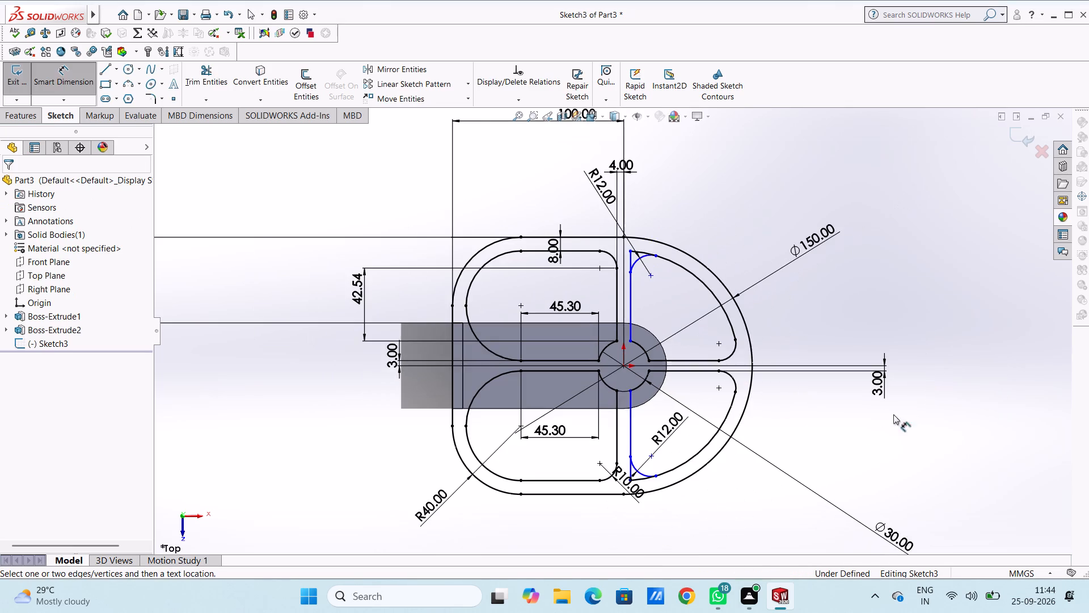
{"action": "scroll", "coordinate": [648, 507], "scroll_direction": "down", "scroll_amount": 2}
{"action": "scroll", "coordinate": [647, 497], "scroll_direction": "up", "scroll_amount": 4}
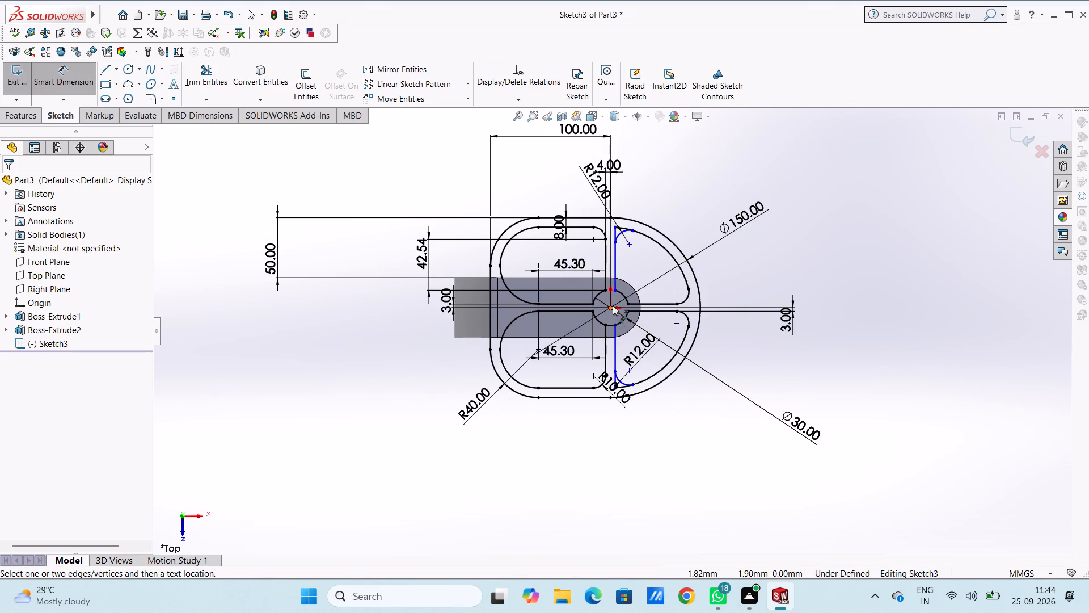
{"action": "left_click", "coordinate": [613, 305]}
{"action": "left_click", "coordinate": [615, 341]}
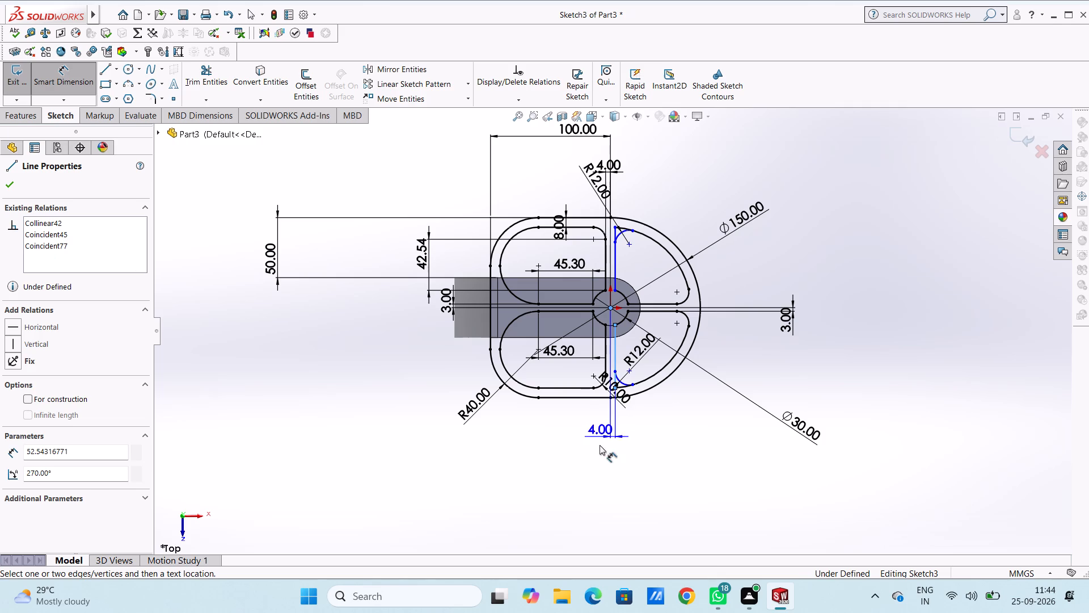
{"action": "left_click", "coordinate": [597, 488]}
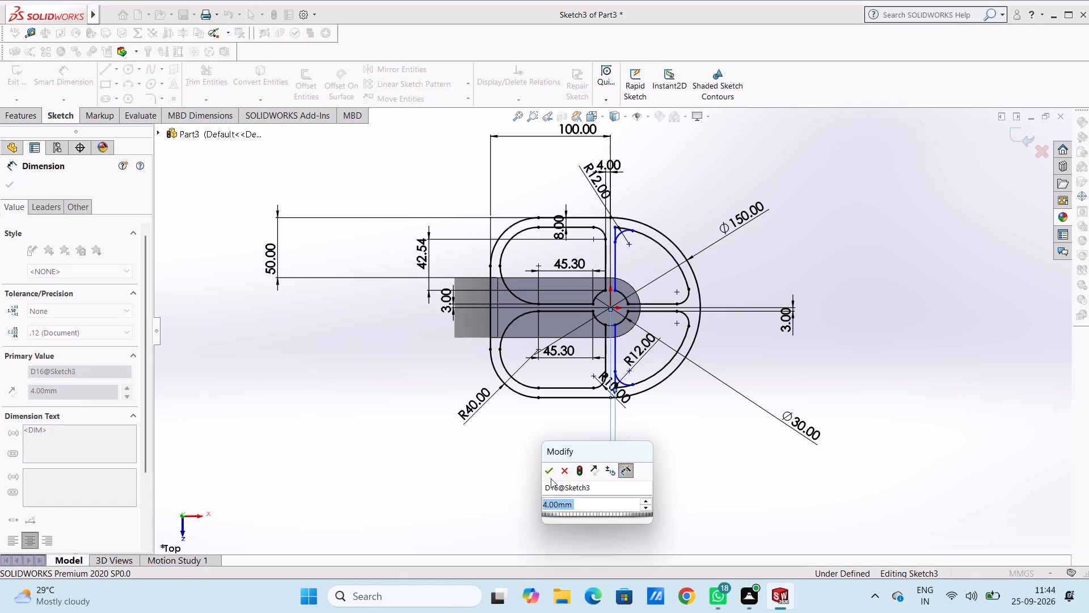
{"action": "left_click", "coordinate": [550, 478]}
{"action": "left_click", "coordinate": [545, 473]}
{"action": "left_click", "coordinate": [520, 473]}
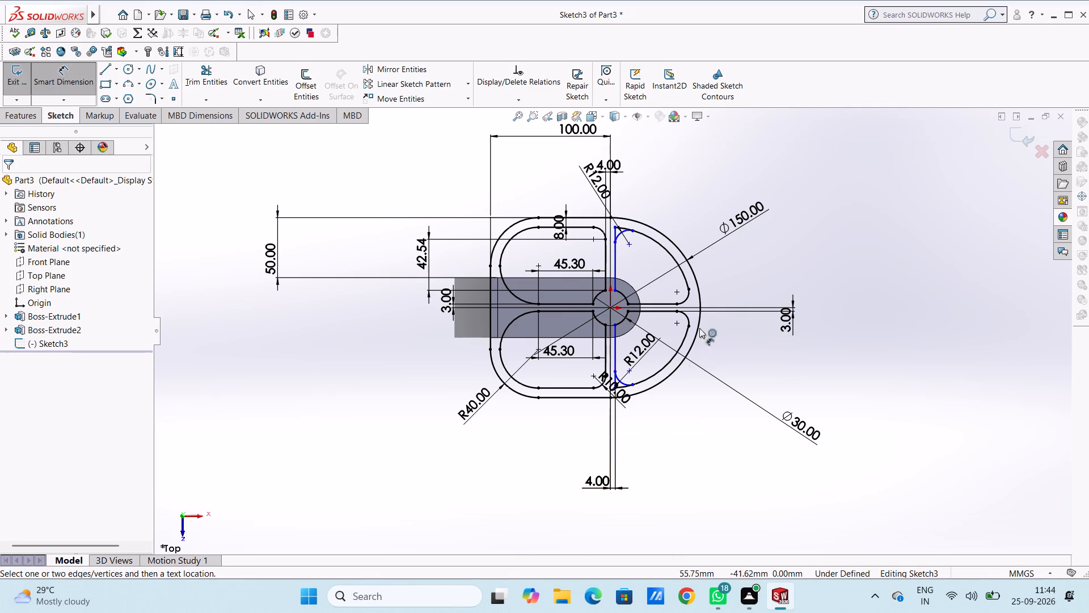
Dimension the length of the lower rib's right line, placing it outside the rim.
{"action": "scroll", "coordinate": [695, 279], "scroll_direction": "down", "scroll_amount": 5}
{"action": "left_click", "coordinate": [471, 447]}
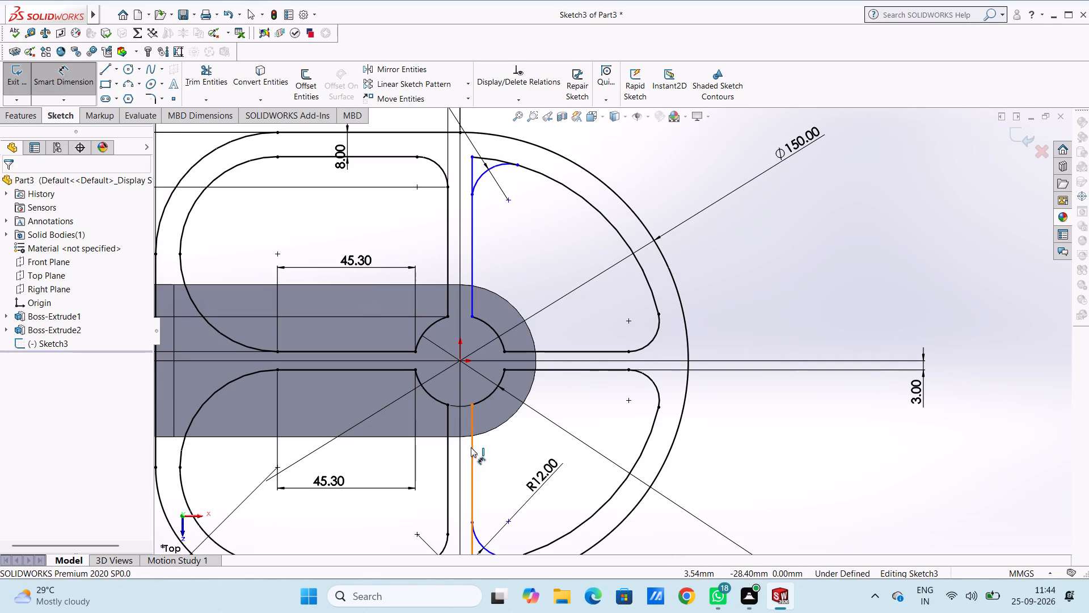
{"action": "left_click", "coordinate": [803, 460]}
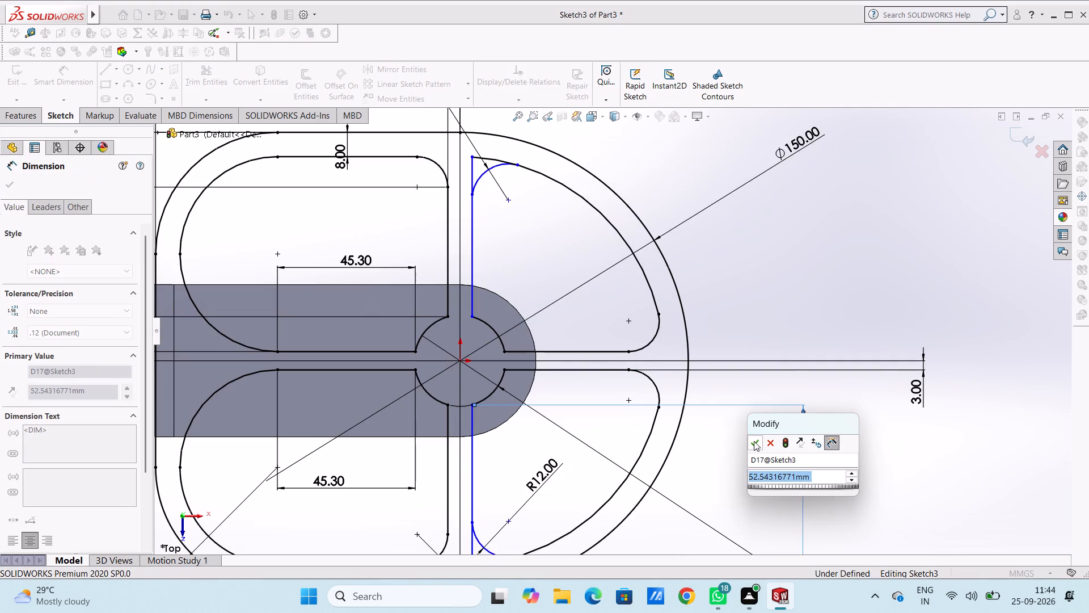
{"action": "left_click", "coordinate": [754, 440]}
{"action": "scroll", "coordinate": [742, 454], "scroll_direction": "up", "scroll_amount": 5}
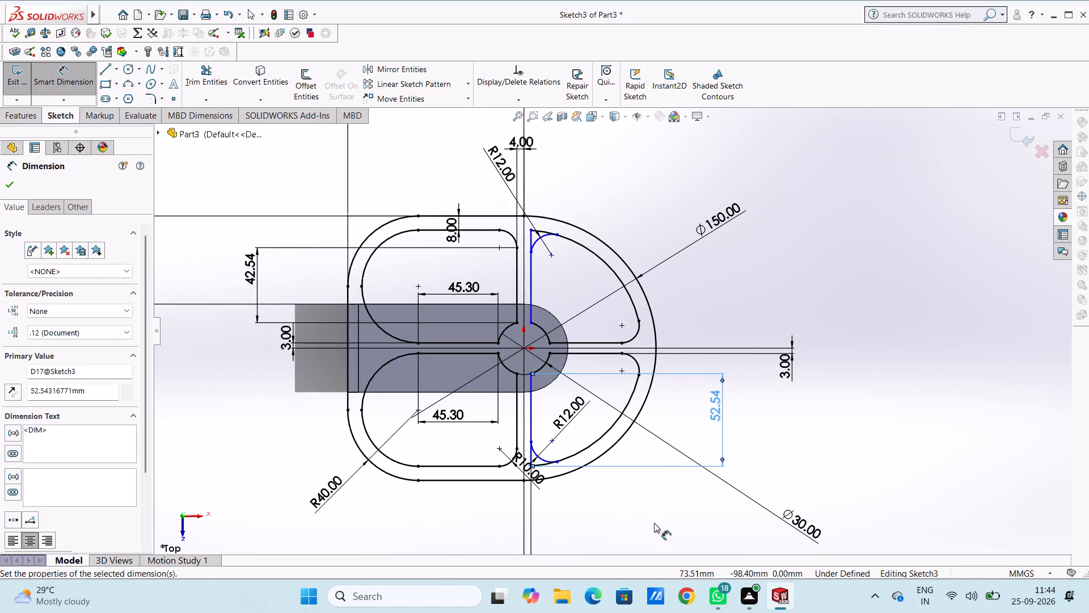
{"action": "left_click", "coordinate": [654, 523]}
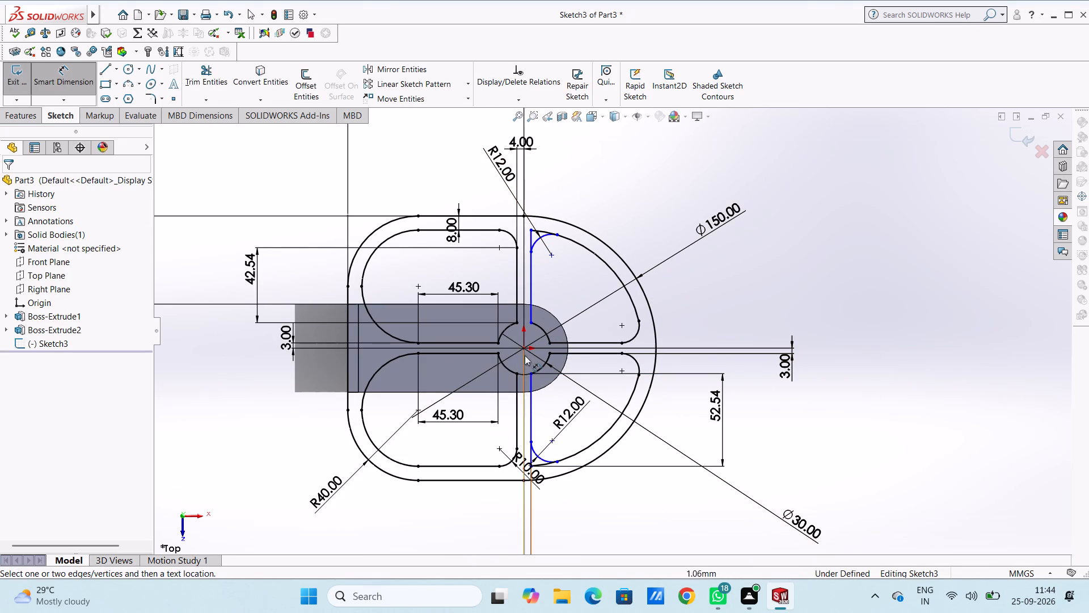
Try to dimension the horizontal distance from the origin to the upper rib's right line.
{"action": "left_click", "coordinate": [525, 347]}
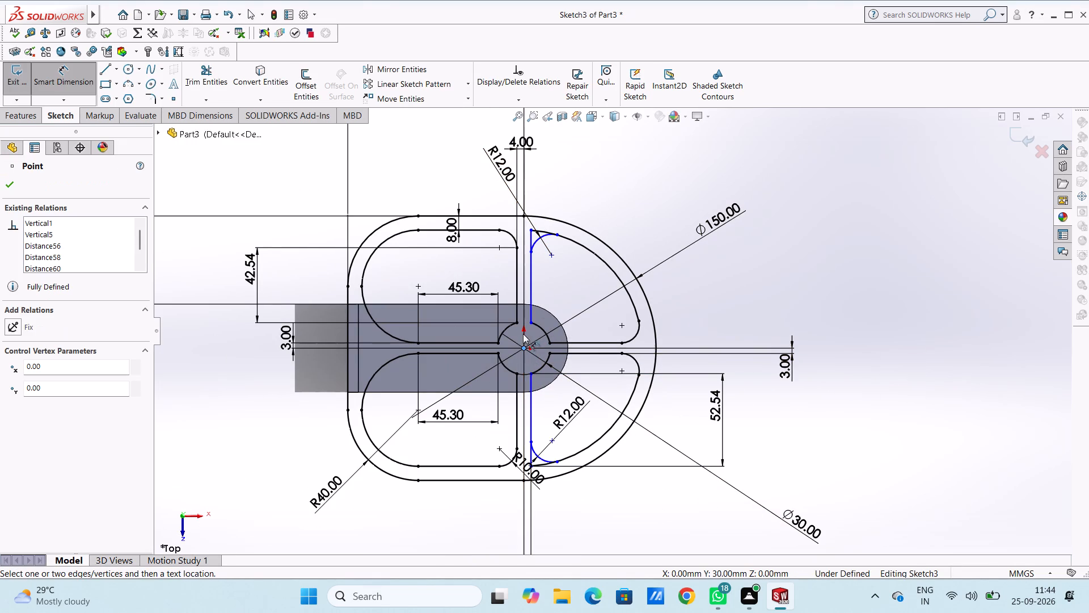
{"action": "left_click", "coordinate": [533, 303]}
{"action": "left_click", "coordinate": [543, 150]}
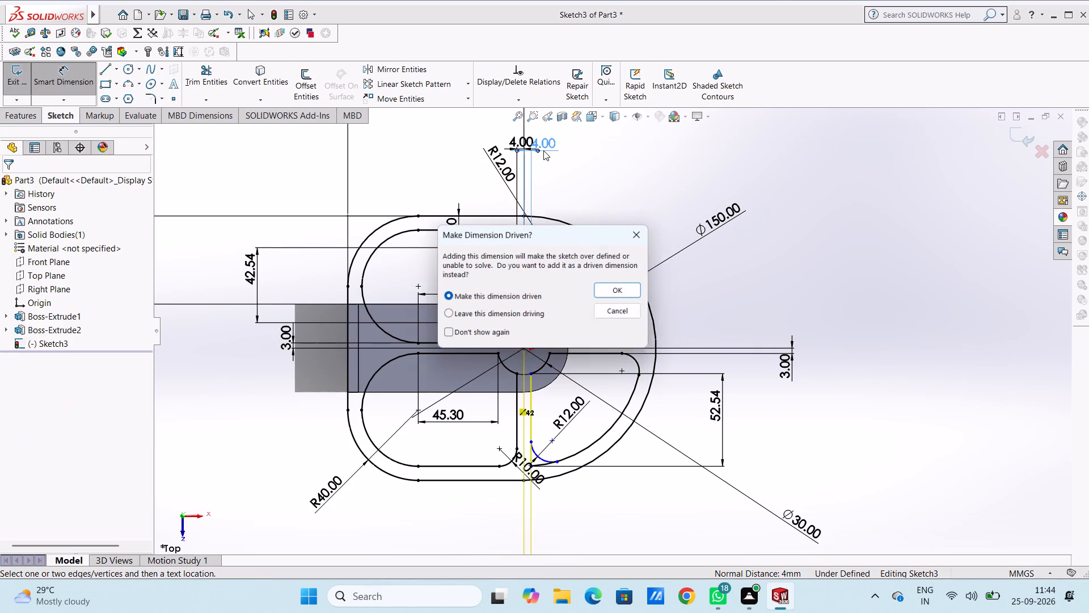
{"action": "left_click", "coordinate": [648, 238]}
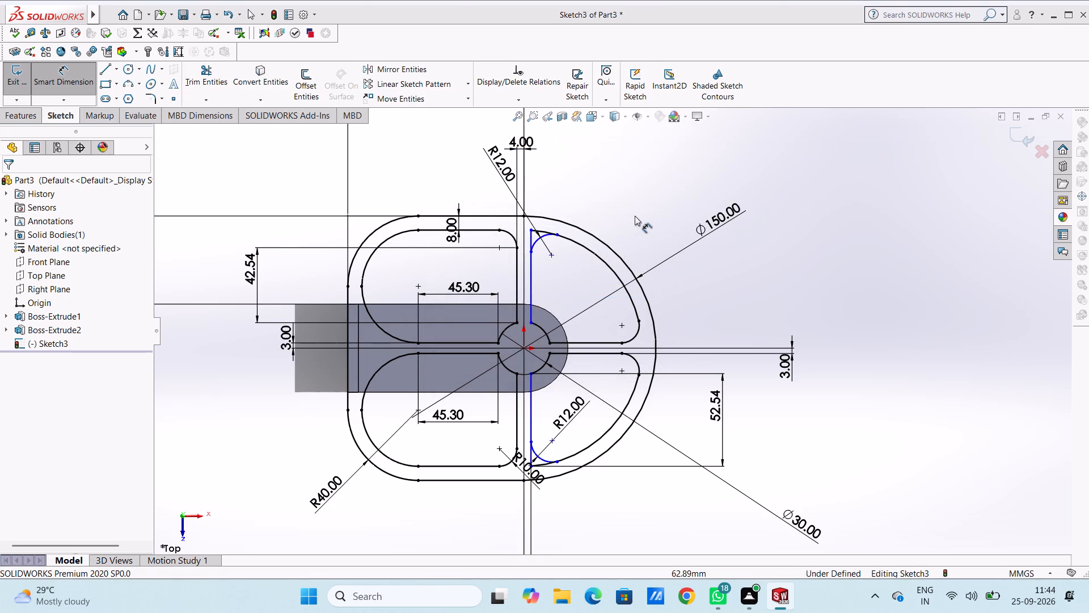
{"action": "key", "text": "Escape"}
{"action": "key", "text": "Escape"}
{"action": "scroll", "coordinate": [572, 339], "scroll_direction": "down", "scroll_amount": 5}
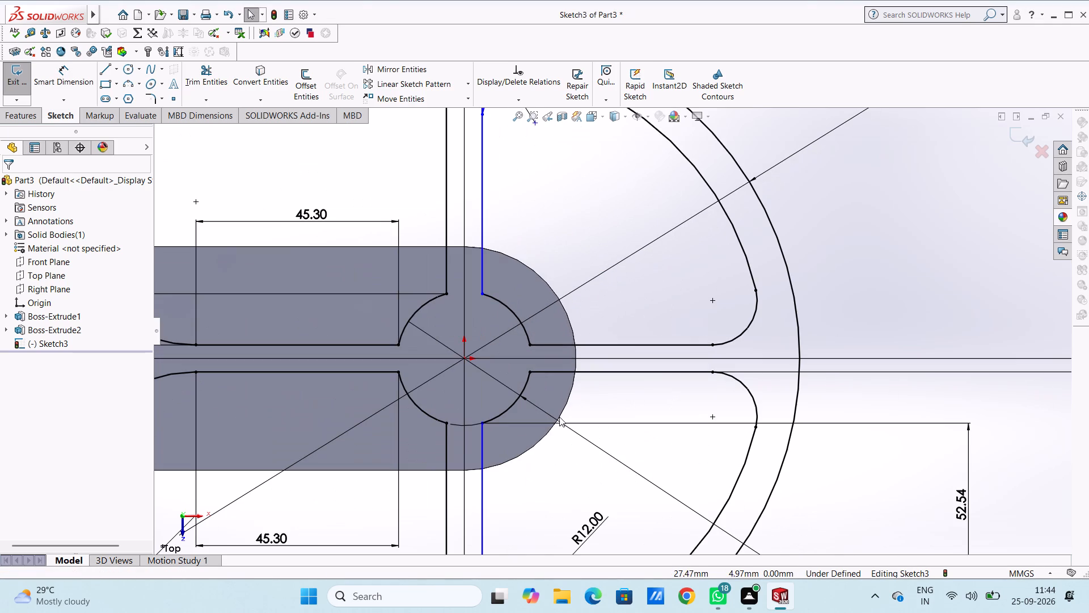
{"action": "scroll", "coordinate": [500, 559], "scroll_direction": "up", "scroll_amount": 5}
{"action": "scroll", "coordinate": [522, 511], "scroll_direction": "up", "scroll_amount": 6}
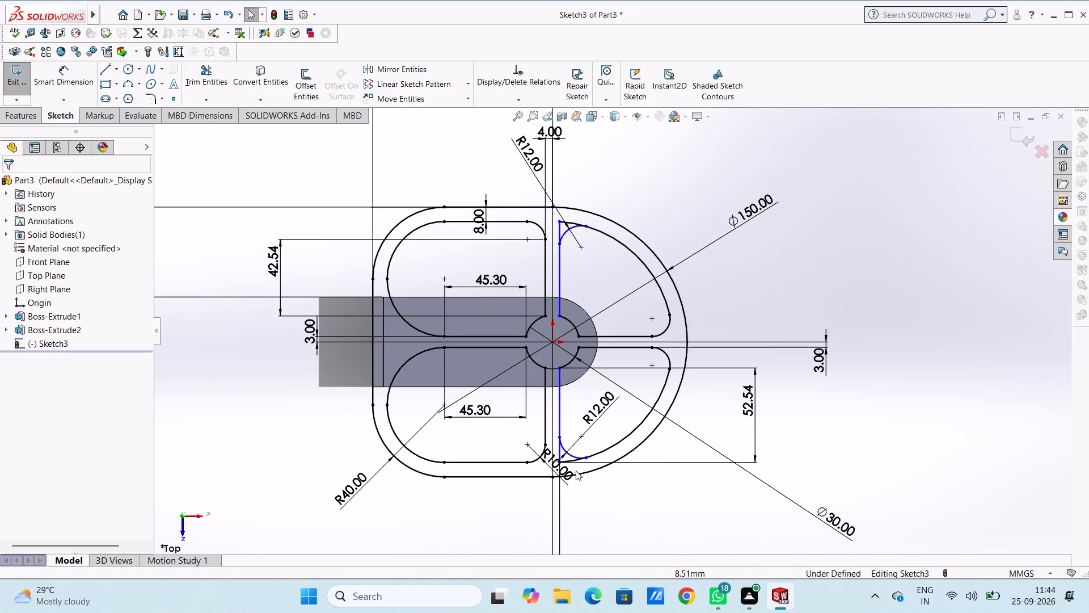
Make the R12 corner arc of the lower-right opening tangent to the inner rim arc and to the lower rib's right line.
{"action": "scroll", "coordinate": [577, 469], "scroll_direction": "down", "scroll_amount": 4}
{"action": "scroll", "coordinate": [596, 383], "scroll_direction": "down", "scroll_amount": 3}
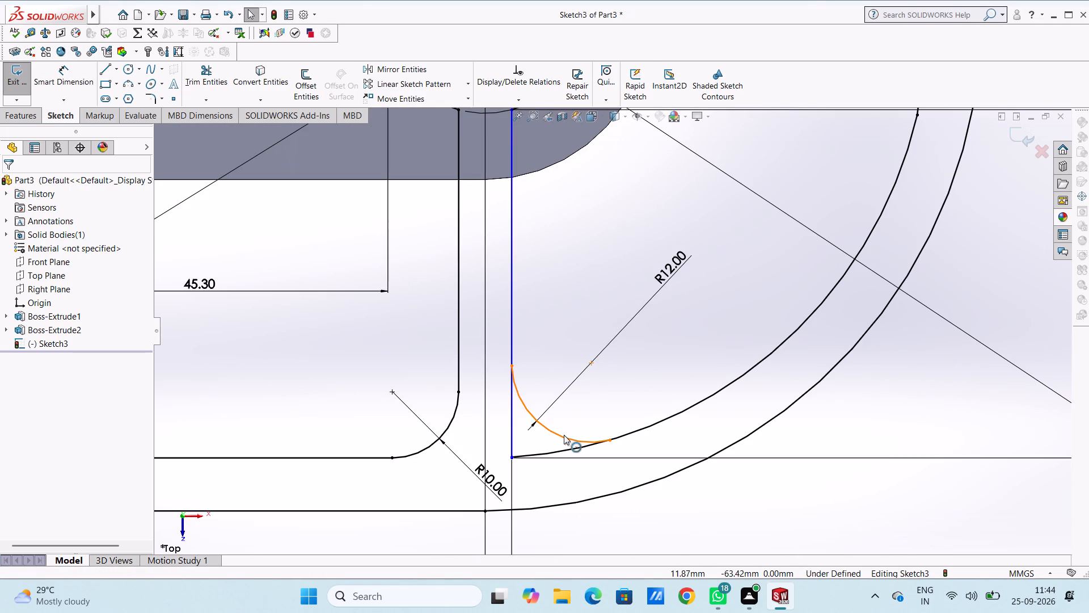
{"action": "left_click", "coordinate": [564, 436]}
{"action": "left_click", "coordinate": [639, 430], "text": "ctrl"}
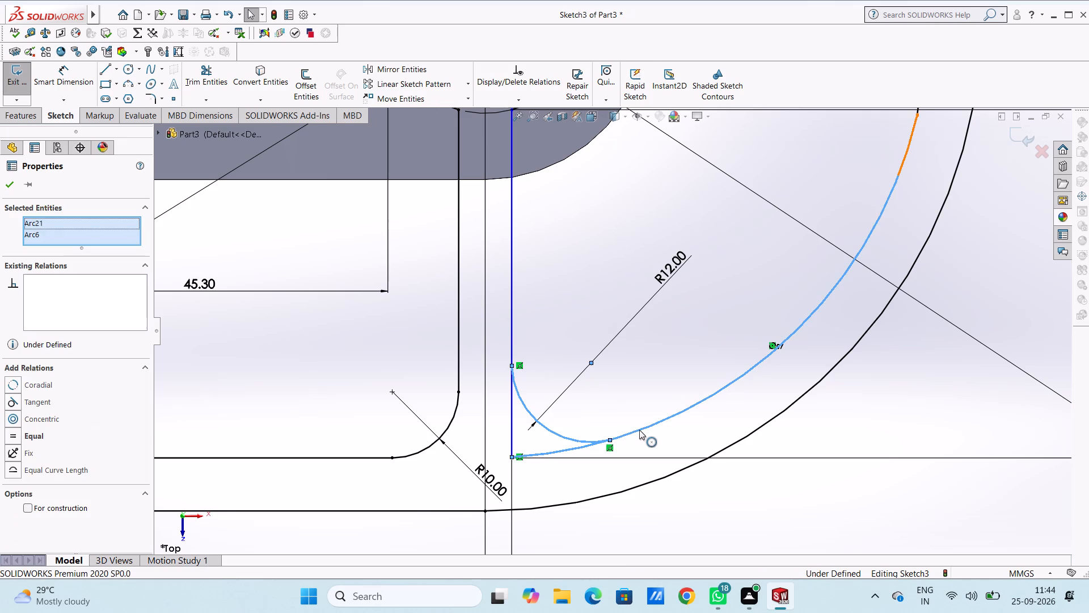
{"action": "left_click", "coordinate": [14, 401]}
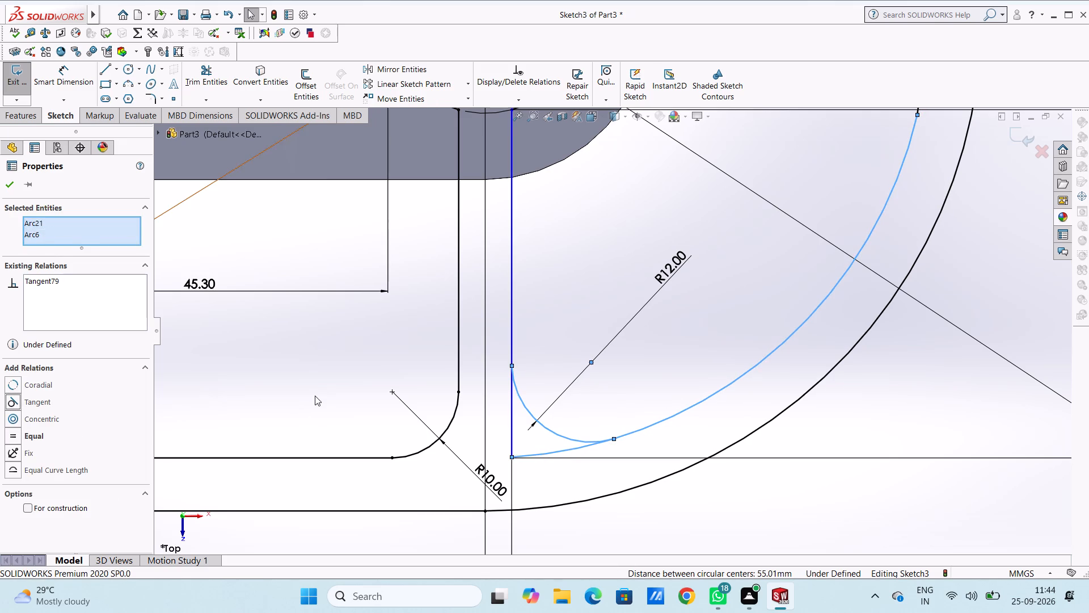
{"action": "left_click", "coordinate": [315, 393]}
{"action": "left_click", "coordinate": [518, 396]}
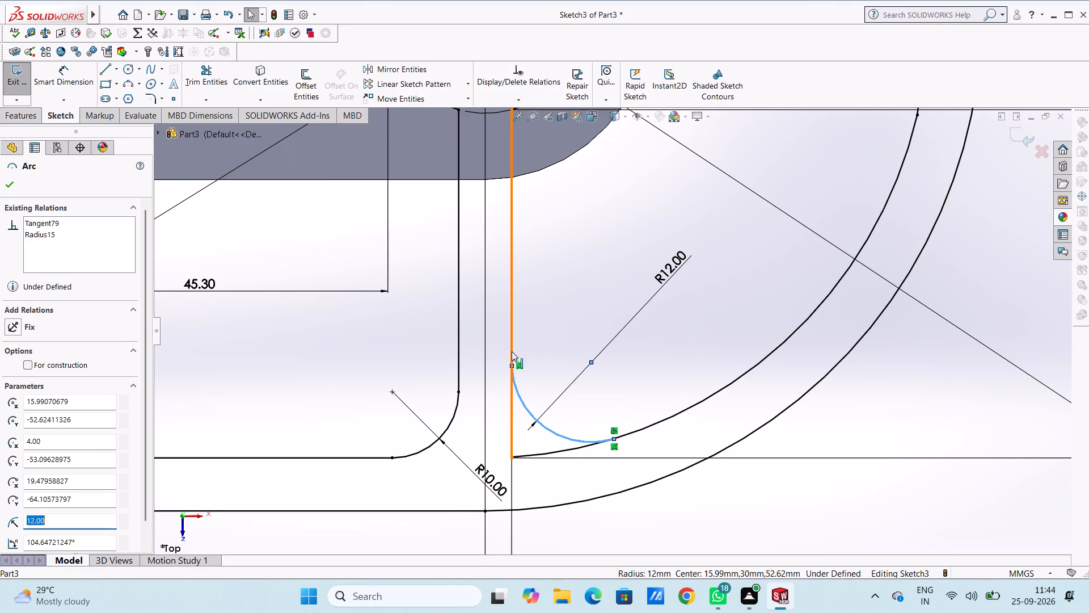
{"action": "left_click", "coordinate": [512, 346], "text": "ctrl"}
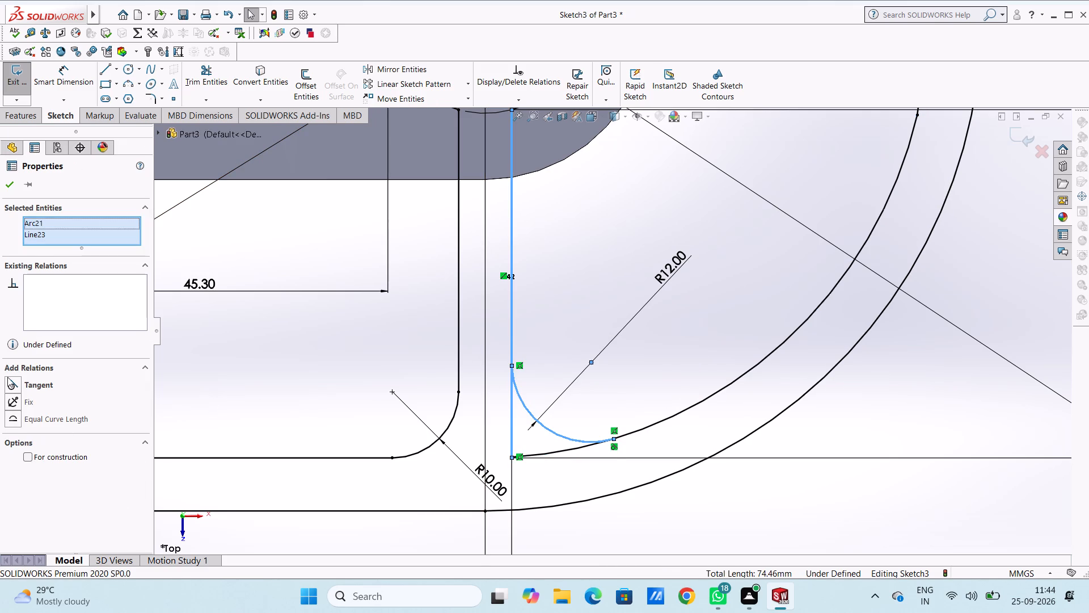
{"action": "left_click", "coordinate": [10, 384]}
{"action": "left_click", "coordinate": [323, 372]}
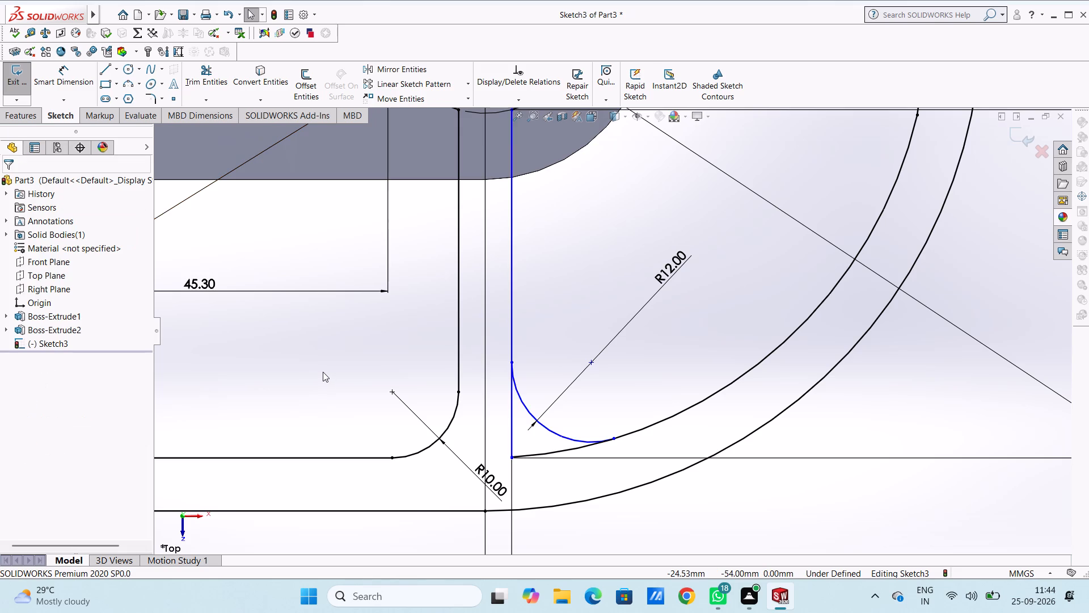
Trim the leftover line, arc and stray point outside the R12 corner of the lower-right opening.
{"action": "scroll", "coordinate": [323, 372], "scroll_direction": "up", "scroll_amount": 6}
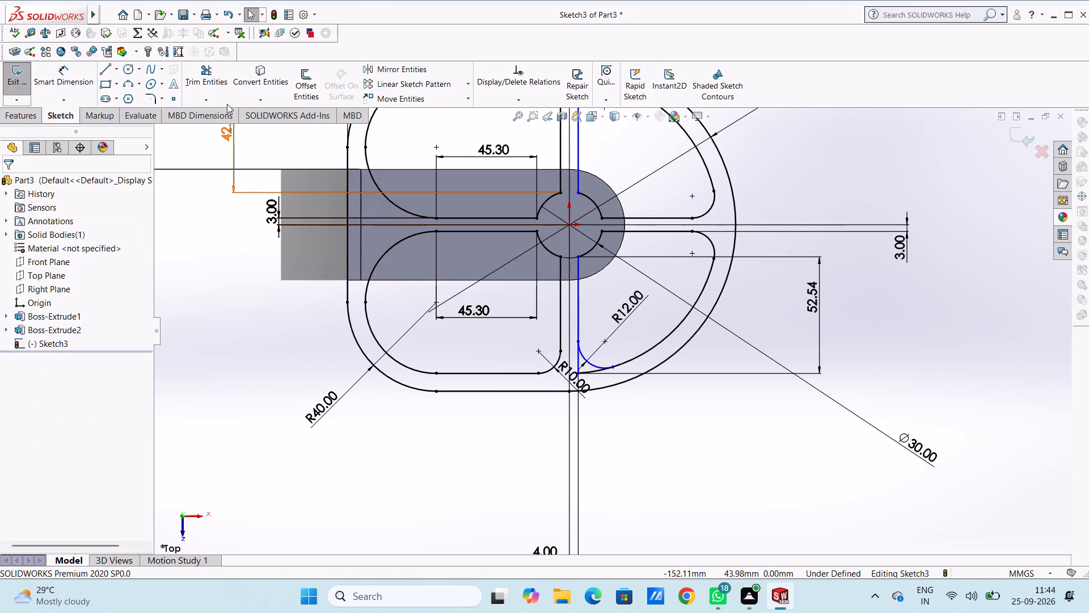
{"action": "left_click", "coordinate": [218, 85]}
{"action": "scroll", "coordinate": [580, 372], "scroll_direction": "down", "scroll_amount": 5}
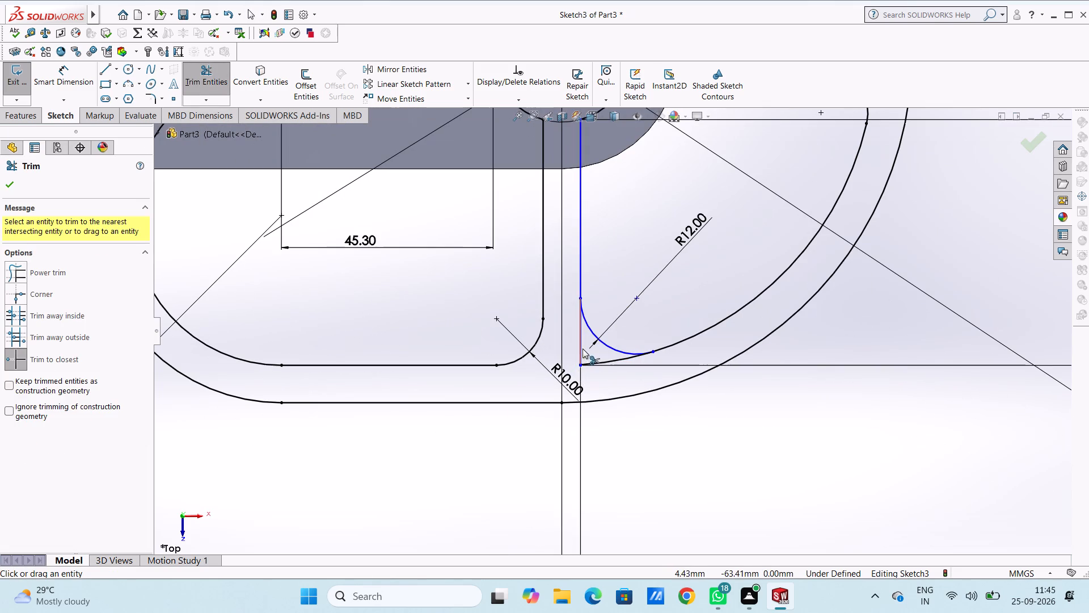
{"action": "left_click", "coordinate": [581, 346]}
{"action": "left_click", "coordinate": [608, 361]}
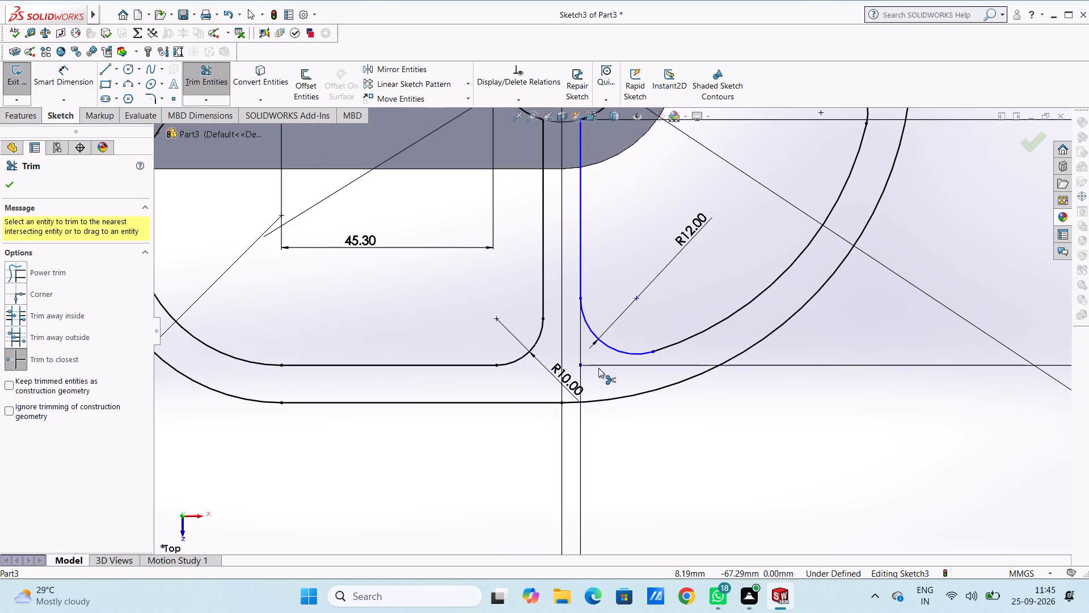
{"action": "left_click", "coordinate": [581, 365]}
{"action": "left_click", "coordinate": [581, 363]}
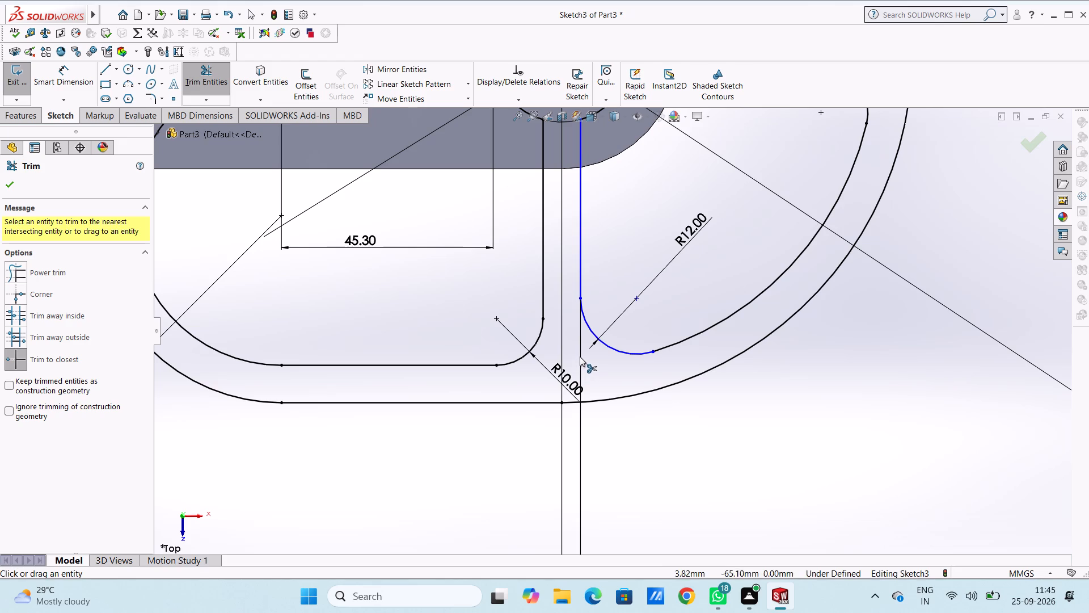
{"action": "left_click", "coordinate": [580, 356]}
{"action": "scroll", "coordinate": [580, 354], "scroll_direction": "up", "scroll_amount": 5}
{"action": "scroll", "coordinate": [686, 207], "scroll_direction": "up", "scroll_amount": 2}
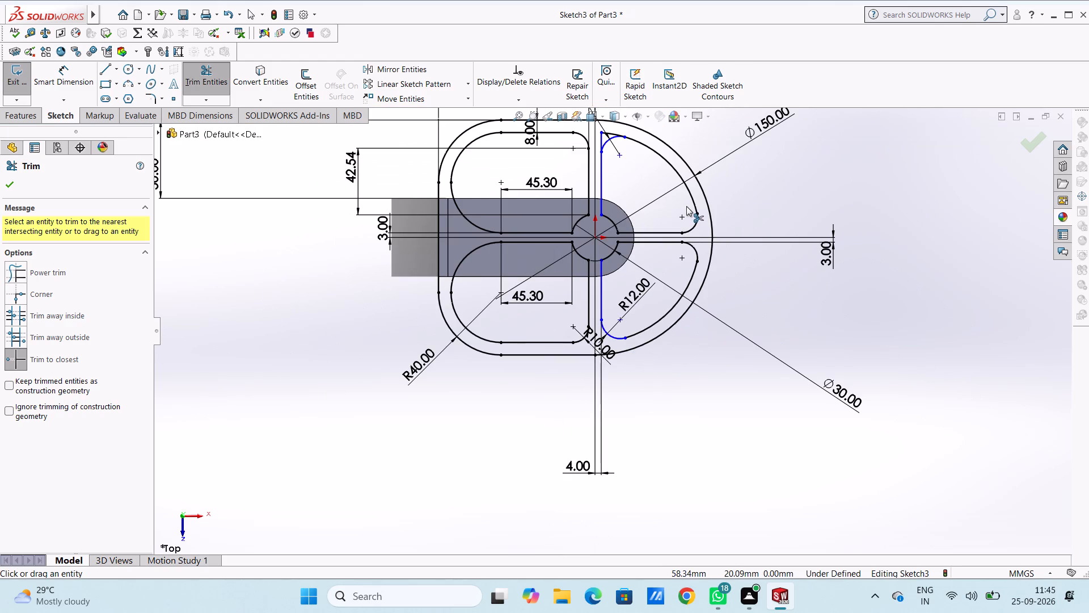
{"action": "scroll", "coordinate": [671, 206], "scroll_direction": "up", "scroll_amount": 1}
{"action": "scroll", "coordinate": [602, 221], "scroll_direction": "down", "scroll_amount": 5}
{"action": "scroll", "coordinate": [631, 142], "scroll_direction": "up", "scroll_amount": 3}
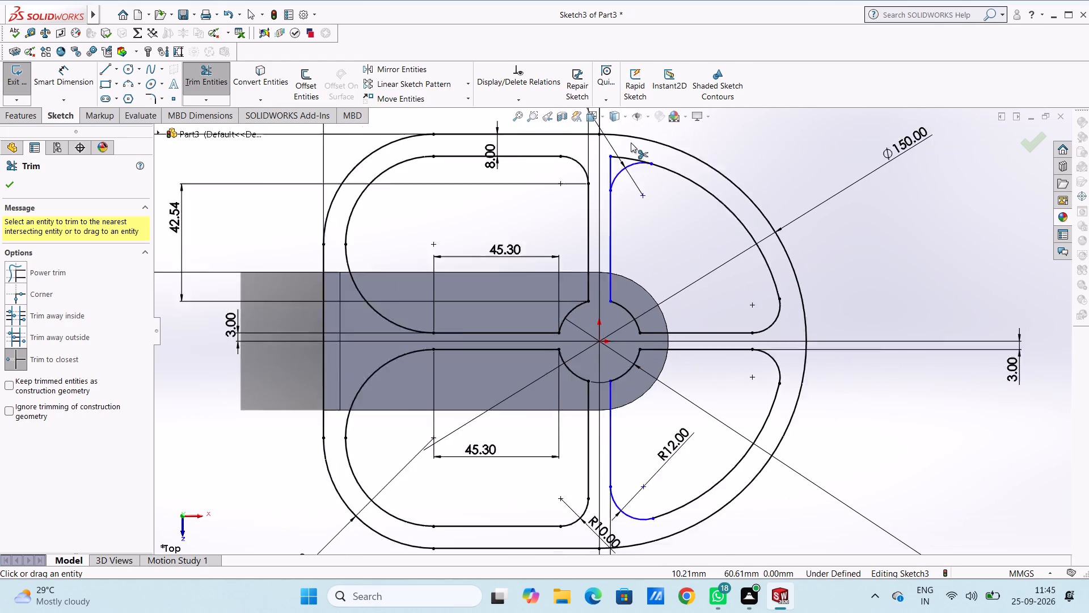
{"action": "key", "text": "Escape"}
{"action": "key", "text": "Escape"}
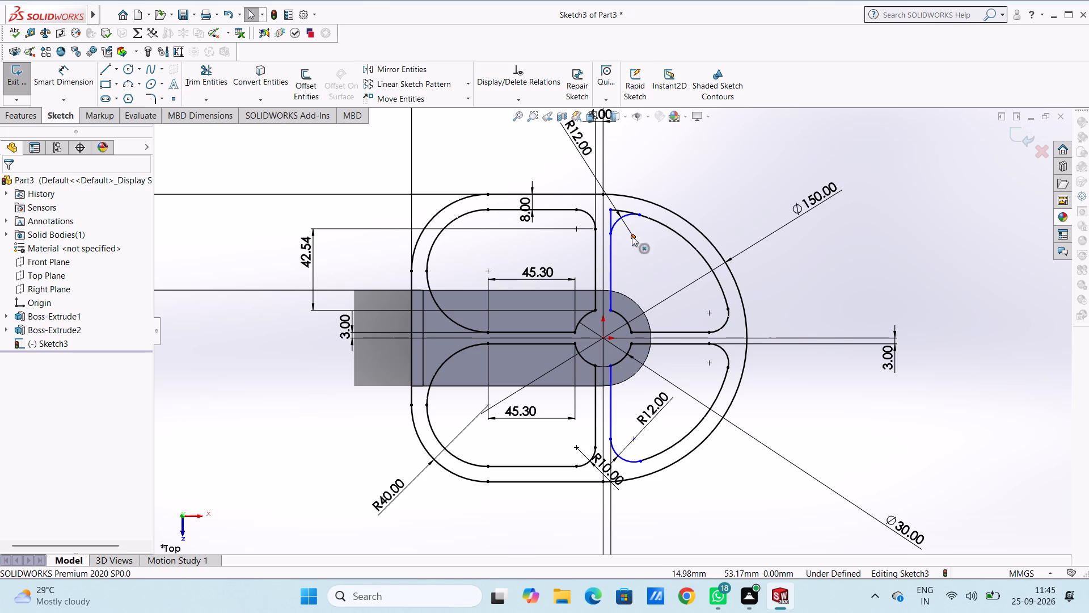
Make the R12 corner arc of the upper-right opening tangent to the inner rim arc and to the upper rib's right line.
{"action": "left_click", "coordinate": [626, 217]}
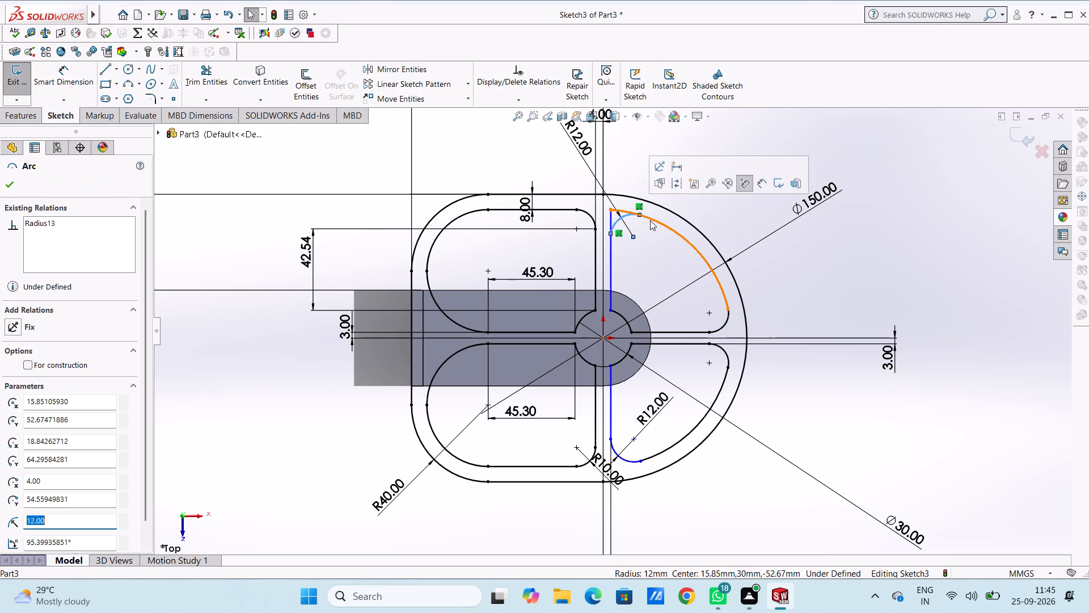
{"action": "left_click", "coordinate": [651, 220], "text": "ctrl"}
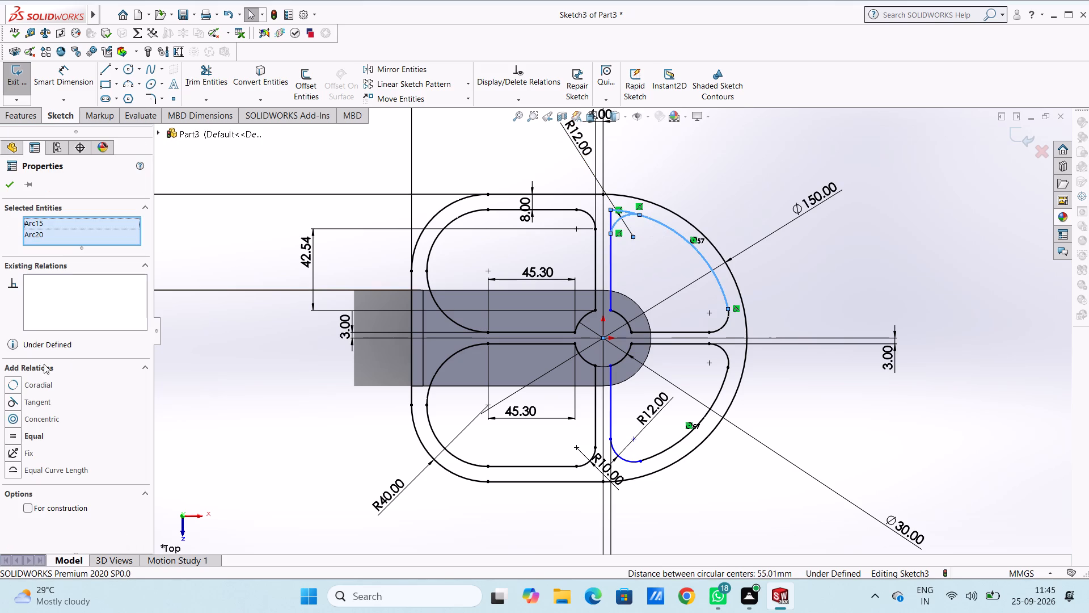
{"action": "left_click", "coordinate": [9, 402]}
{"action": "left_click", "coordinate": [195, 411]}
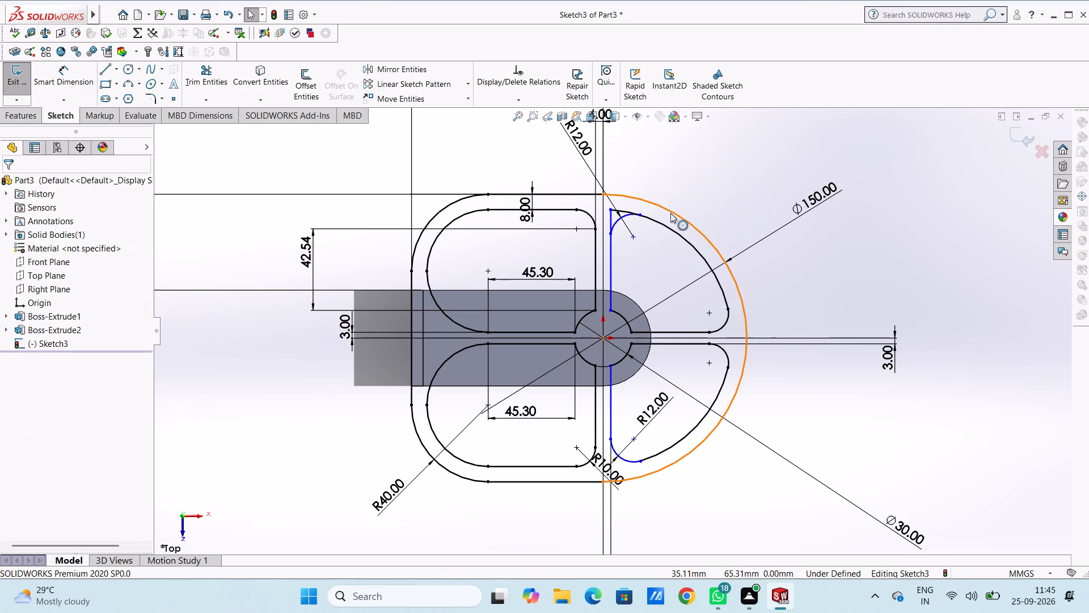
{"action": "scroll", "coordinate": [666, 221], "scroll_direction": "down", "scroll_amount": 4}
{"action": "left_click", "coordinate": [549, 250]}
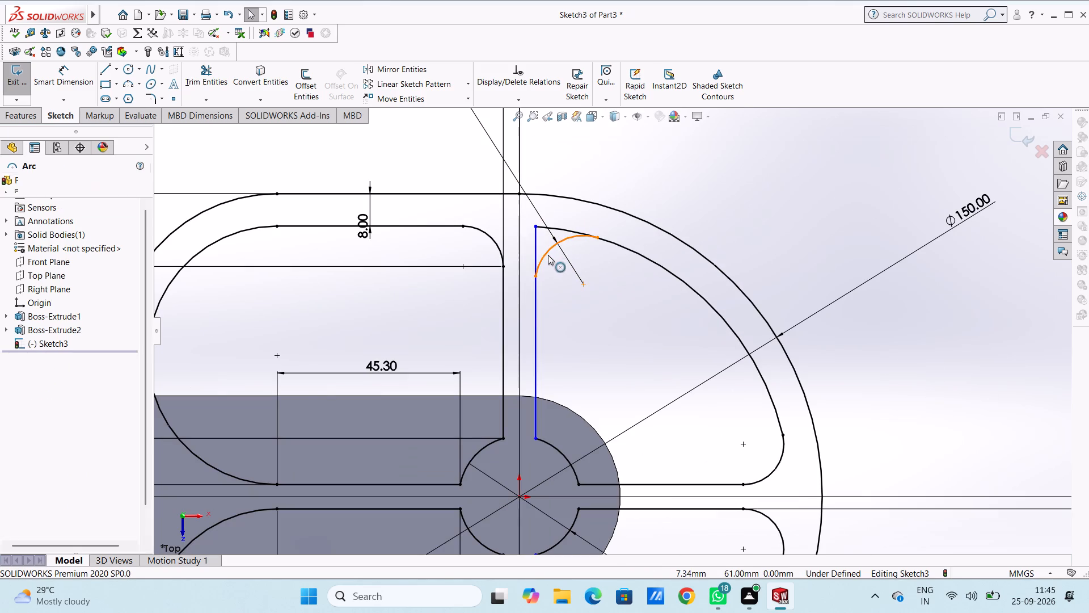
{"action": "left_click", "coordinate": [535, 295], "text": "ctrl"}
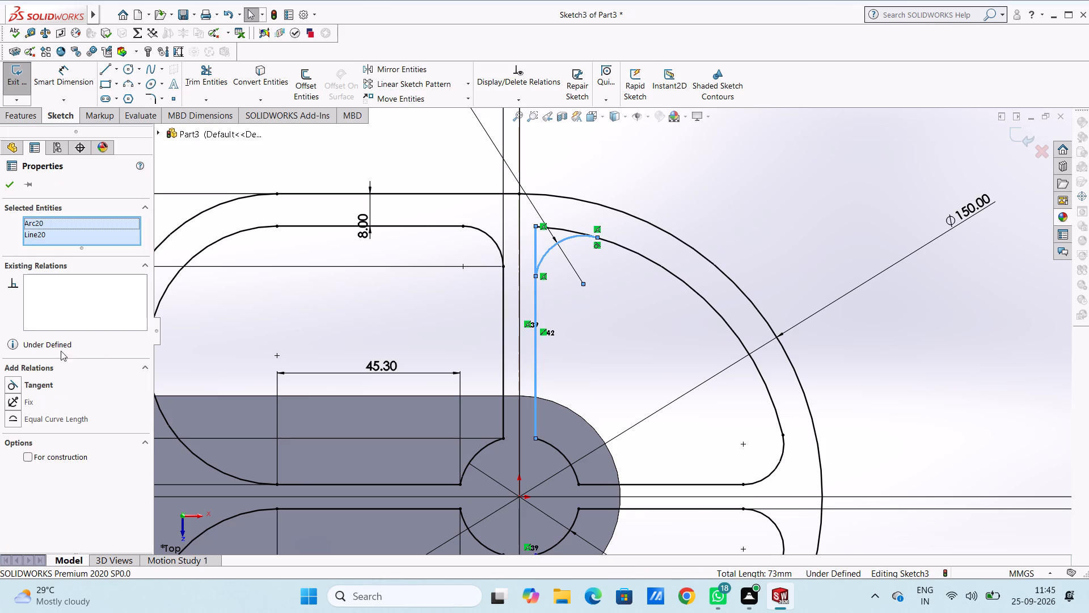
{"action": "left_click", "coordinate": [14, 386]}
{"action": "left_click", "coordinate": [290, 320]}
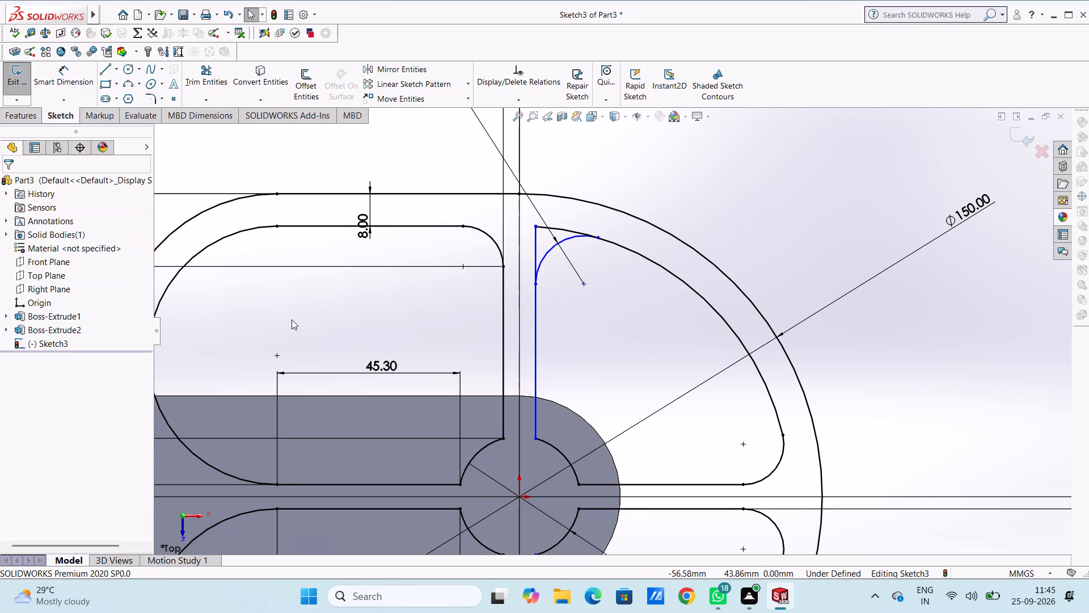
Trim the leftover line, arc and stray point outside the R12 corner of the upper-right opening.
{"action": "scroll", "coordinate": [292, 320], "scroll_direction": "up", "scroll_amount": 4}
{"action": "left_click", "coordinate": [209, 77]}
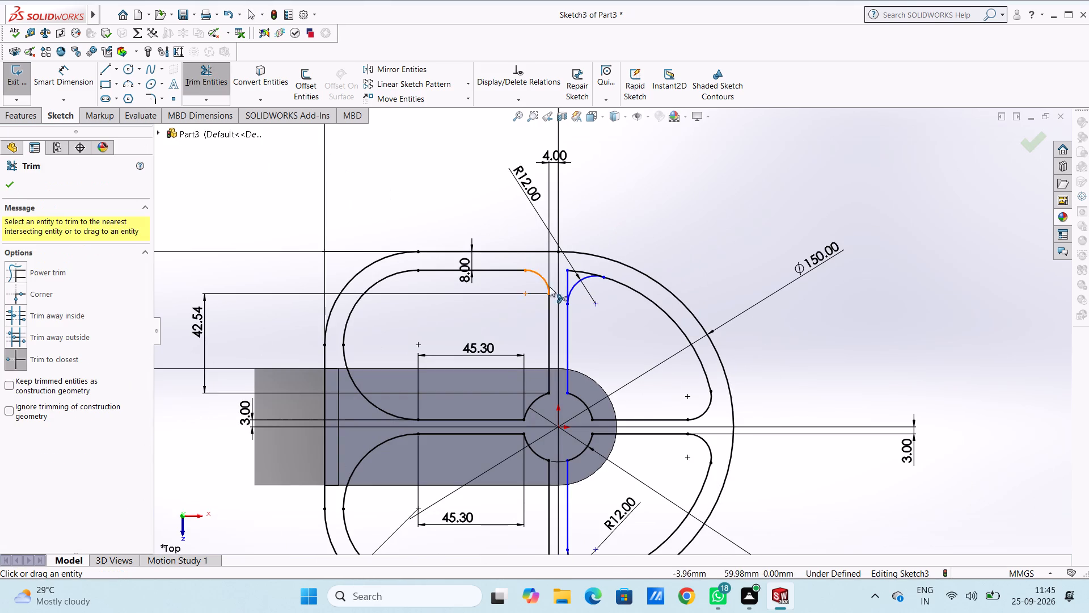
{"action": "left_click", "coordinate": [567, 276]}
{"action": "left_click", "coordinate": [572, 270]}
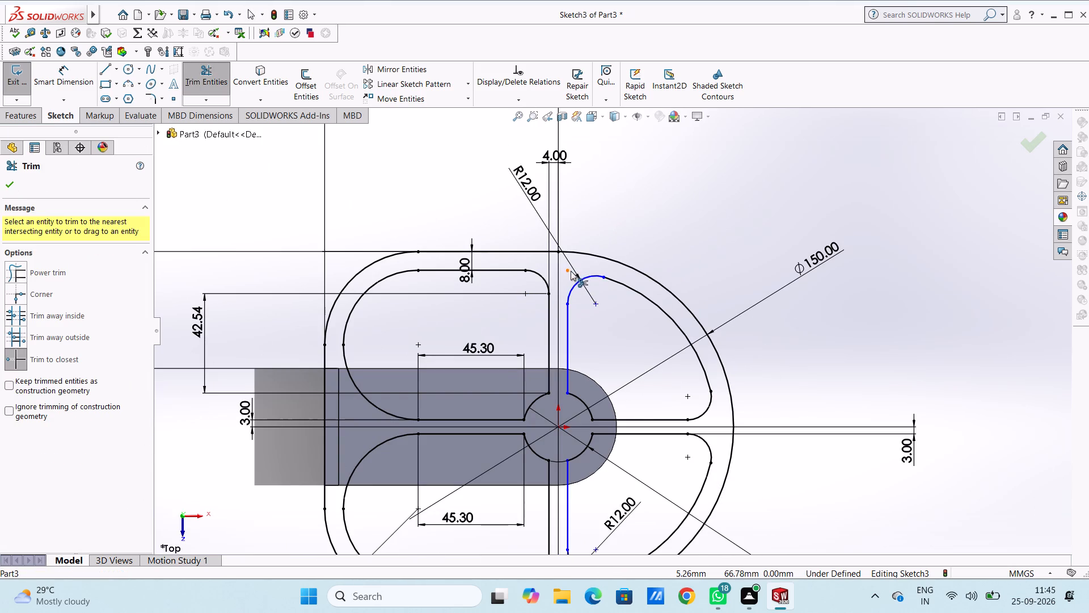
{"action": "left_click", "coordinate": [569, 270]}
{"action": "key", "text": "Escape"}
{"action": "key", "text": "Escape"}
Dimension the horizontal distance from the rim's straight outer left line to the upper rib's right line, placing it above the profile.
{"action": "scroll", "coordinate": [562, 285], "scroll_direction": "up", "scroll_amount": 2}
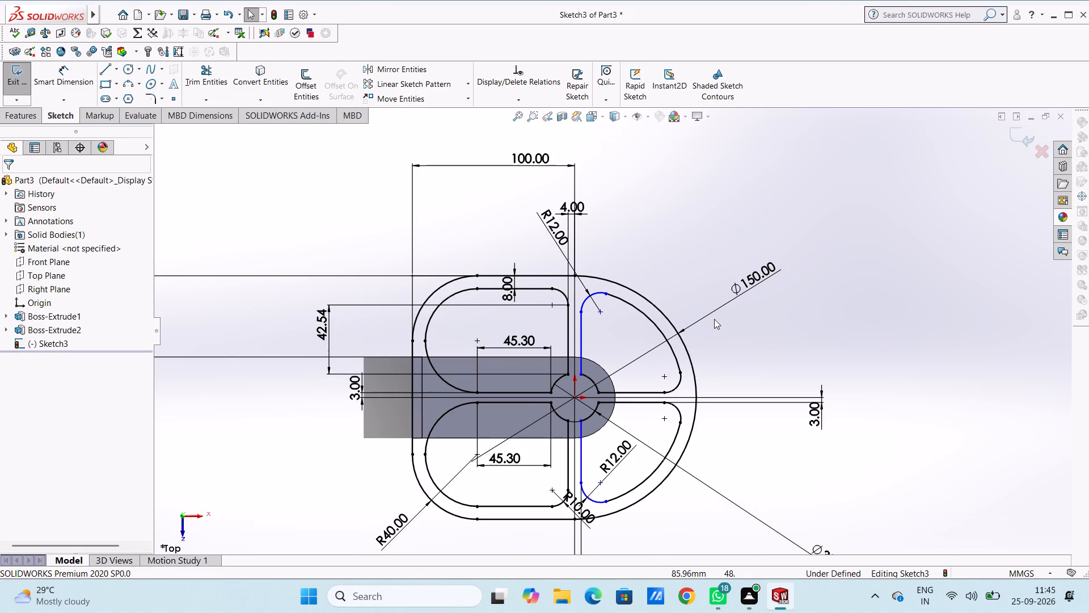
{"action": "scroll", "coordinate": [714, 319], "scroll_direction": "down", "scroll_amount": 1}
{"action": "left_click", "coordinate": [63, 78]}
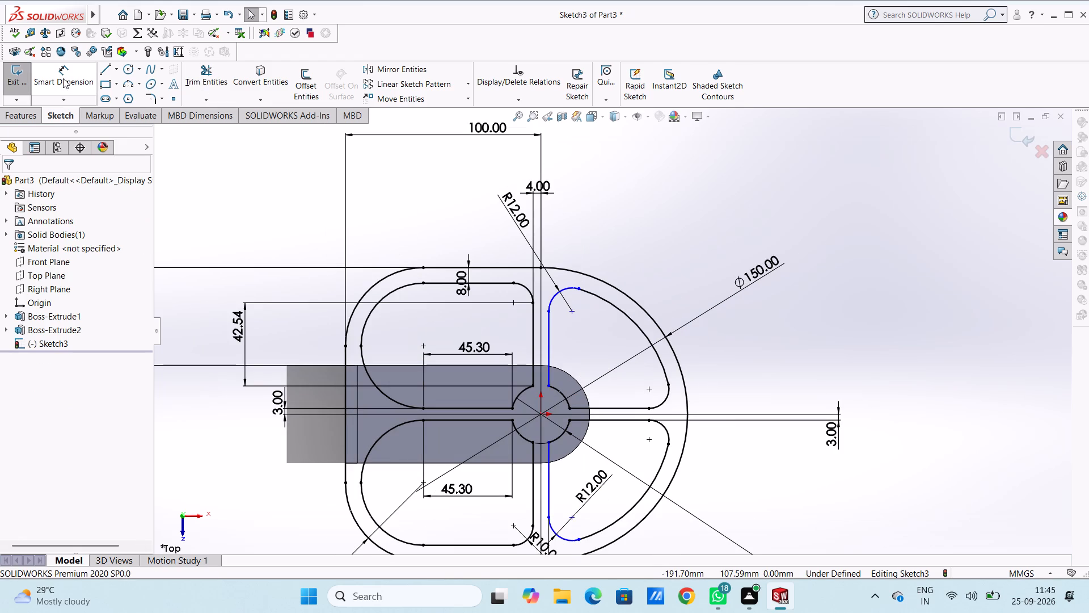
{"action": "left_click", "coordinate": [345, 402]}
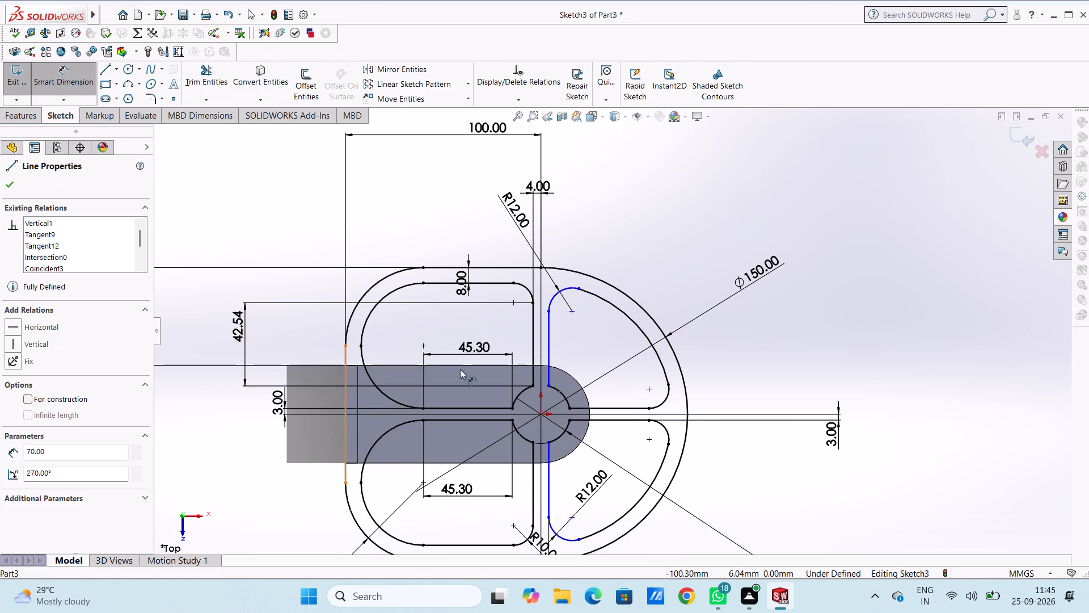
{"action": "left_click", "coordinate": [548, 332]}
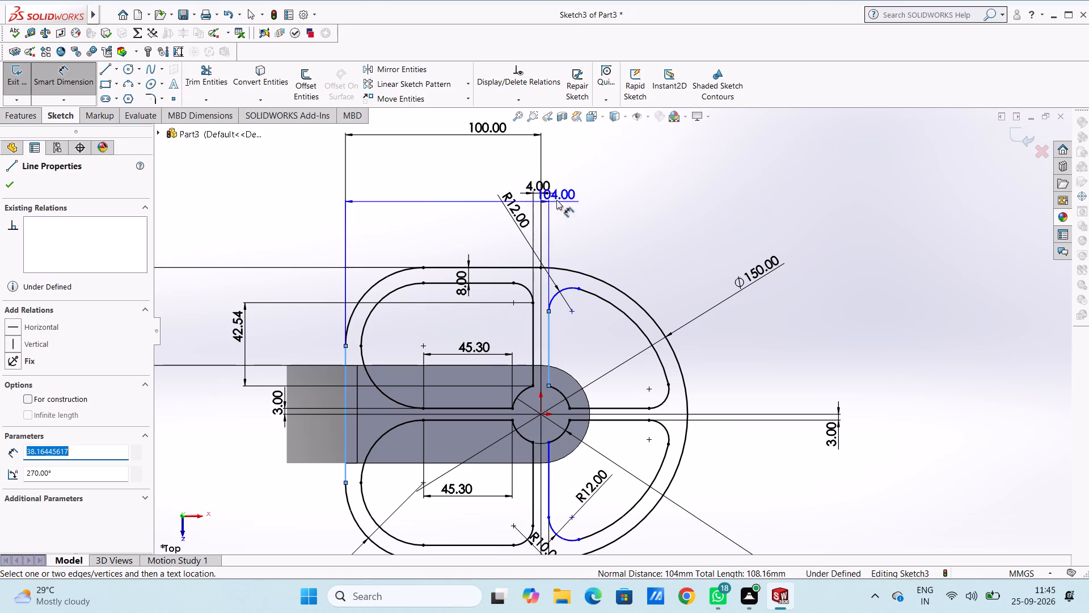
{"action": "left_click", "coordinate": [567, 171]}
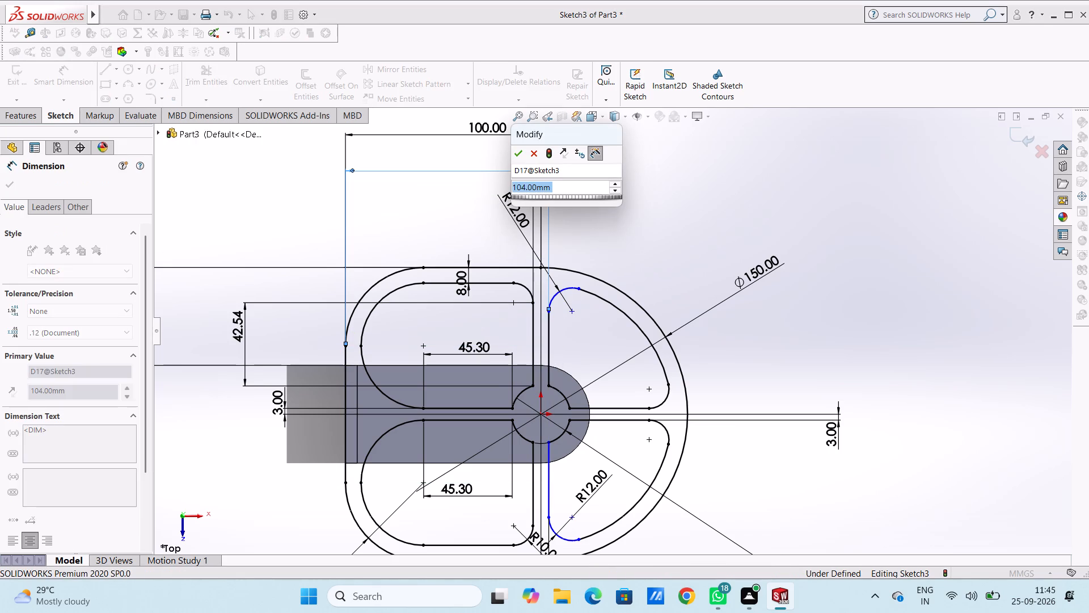
{"action": "left_click", "coordinate": [518, 152]}
{"action": "left_click", "coordinate": [439, 204]}
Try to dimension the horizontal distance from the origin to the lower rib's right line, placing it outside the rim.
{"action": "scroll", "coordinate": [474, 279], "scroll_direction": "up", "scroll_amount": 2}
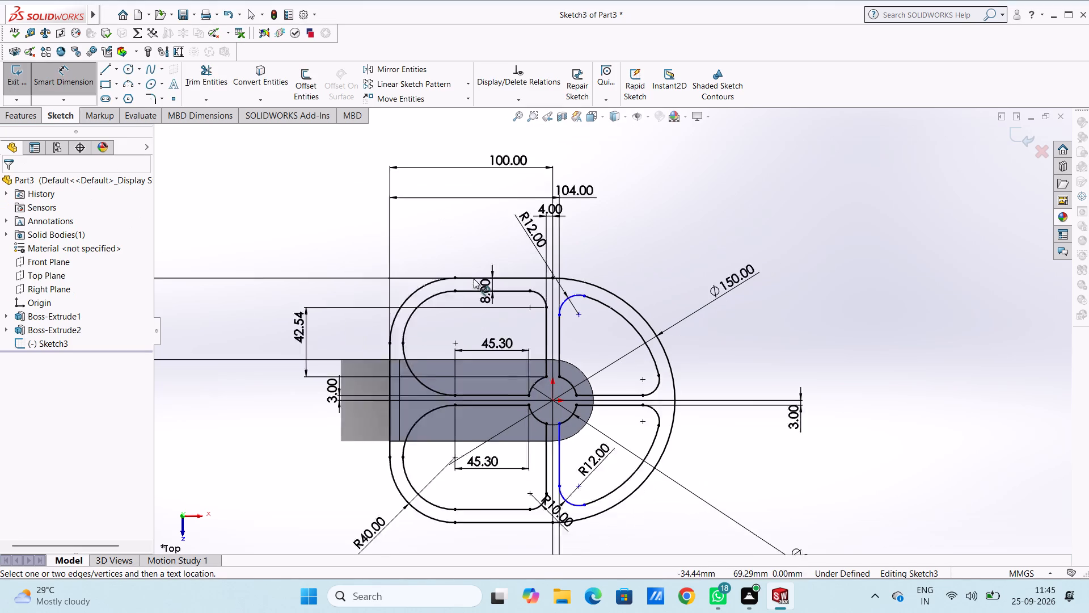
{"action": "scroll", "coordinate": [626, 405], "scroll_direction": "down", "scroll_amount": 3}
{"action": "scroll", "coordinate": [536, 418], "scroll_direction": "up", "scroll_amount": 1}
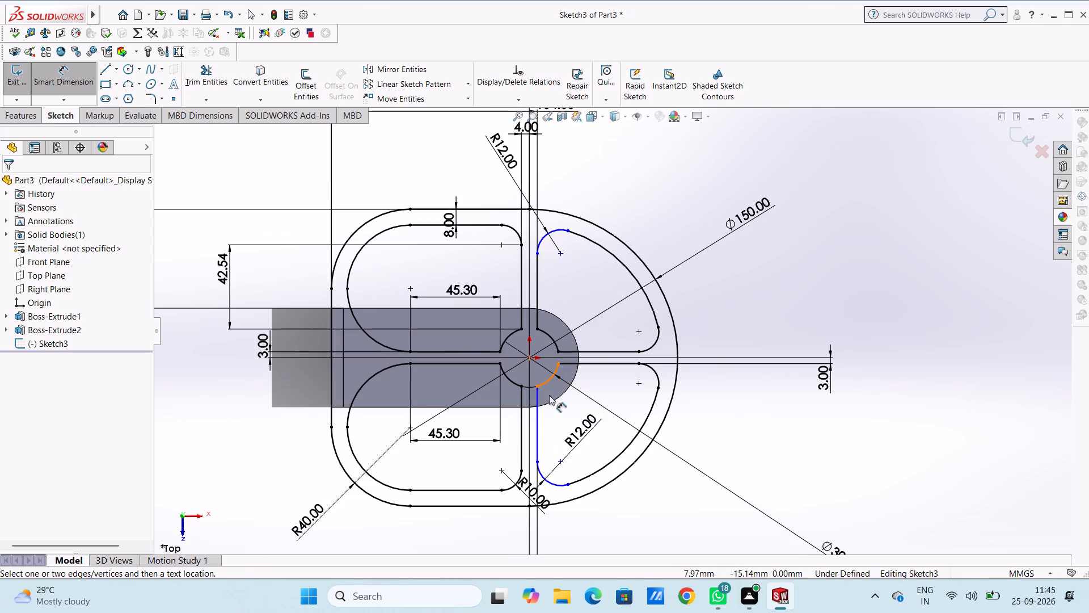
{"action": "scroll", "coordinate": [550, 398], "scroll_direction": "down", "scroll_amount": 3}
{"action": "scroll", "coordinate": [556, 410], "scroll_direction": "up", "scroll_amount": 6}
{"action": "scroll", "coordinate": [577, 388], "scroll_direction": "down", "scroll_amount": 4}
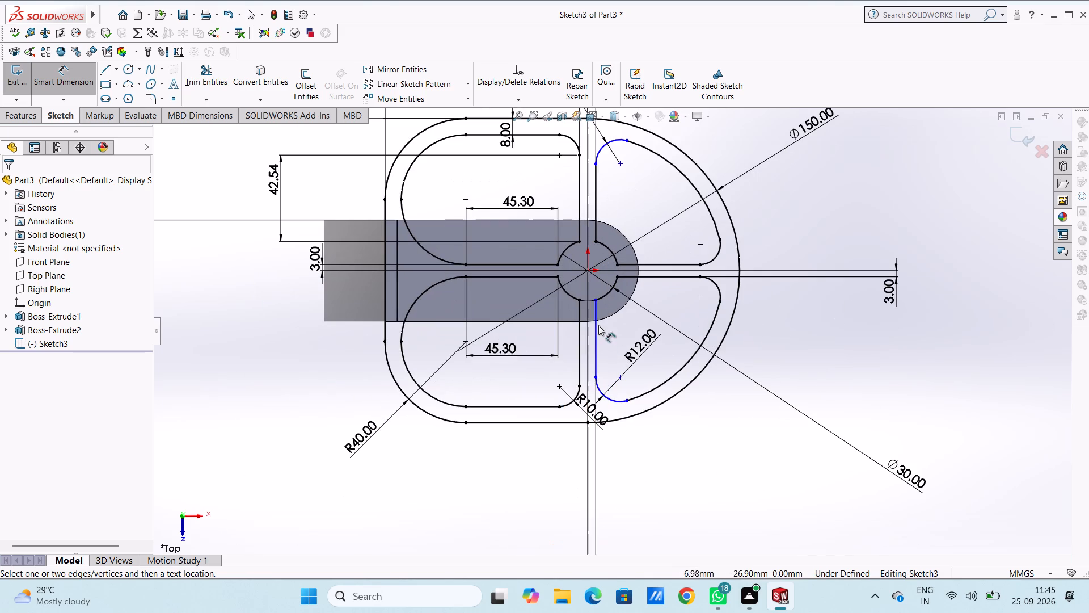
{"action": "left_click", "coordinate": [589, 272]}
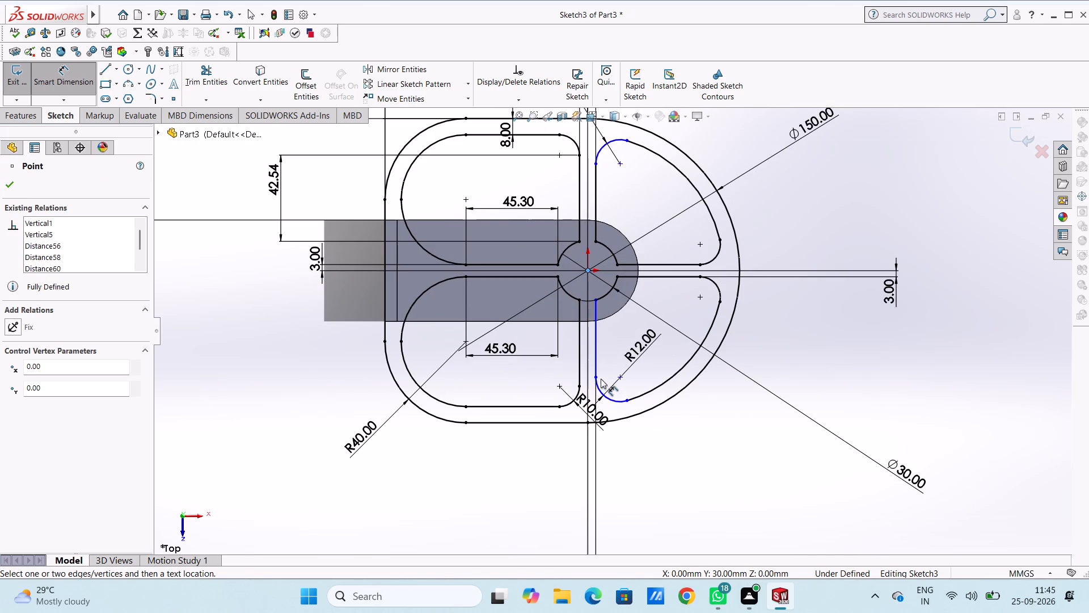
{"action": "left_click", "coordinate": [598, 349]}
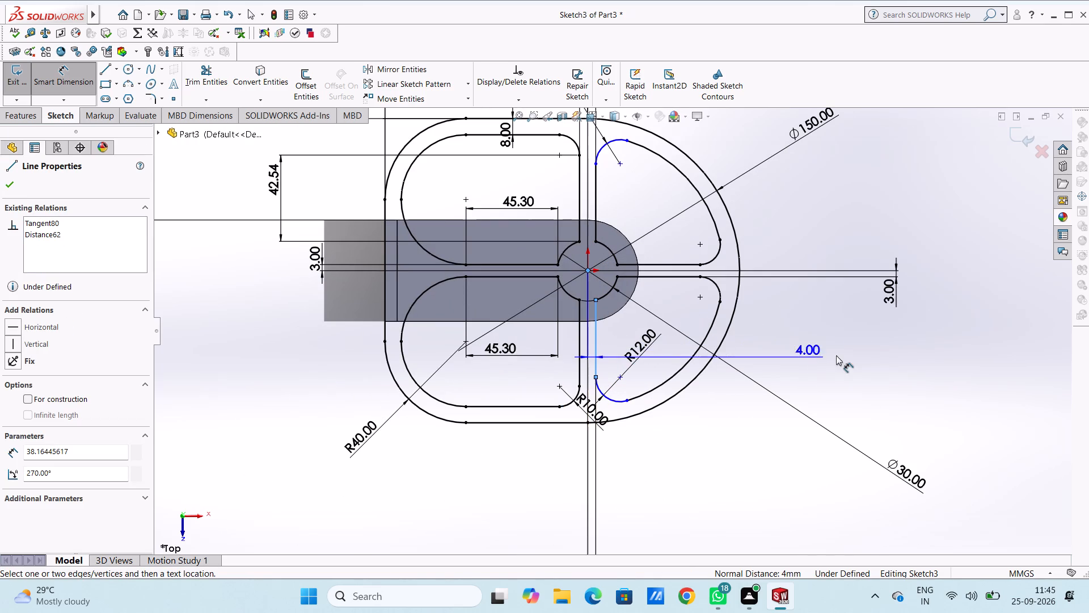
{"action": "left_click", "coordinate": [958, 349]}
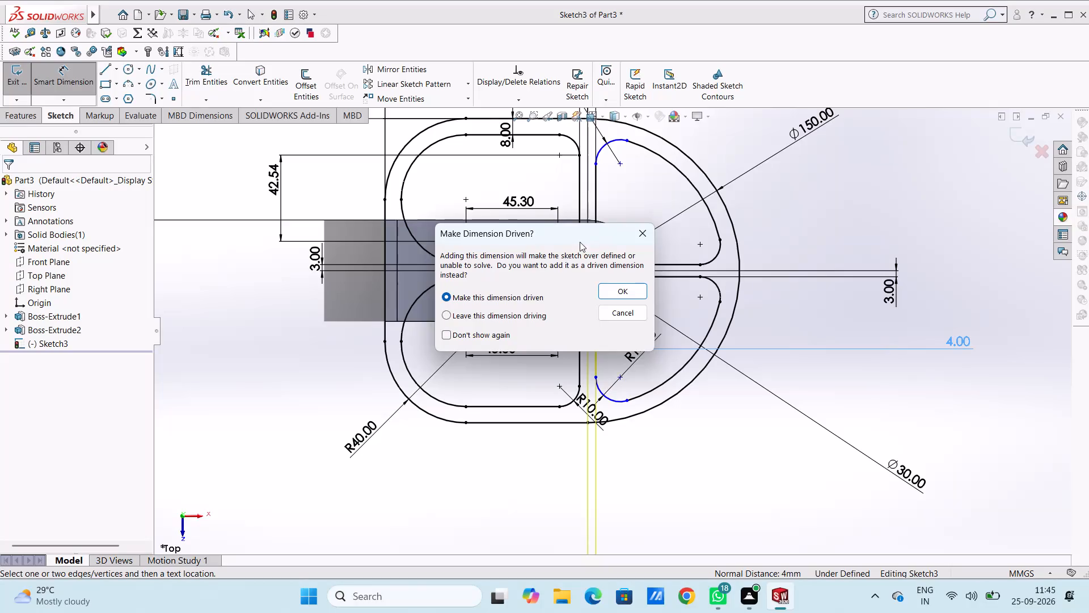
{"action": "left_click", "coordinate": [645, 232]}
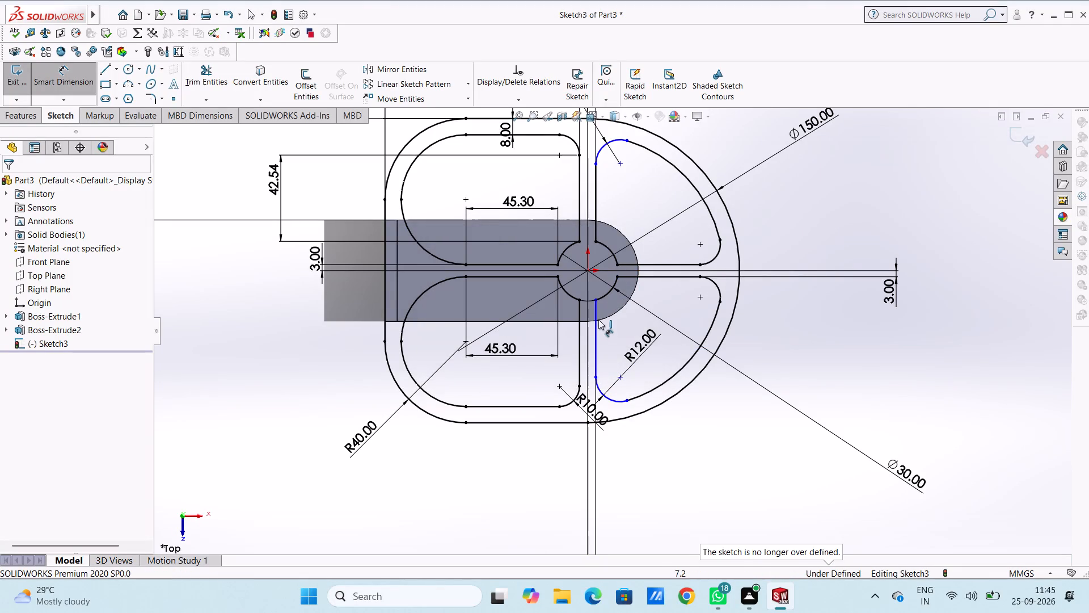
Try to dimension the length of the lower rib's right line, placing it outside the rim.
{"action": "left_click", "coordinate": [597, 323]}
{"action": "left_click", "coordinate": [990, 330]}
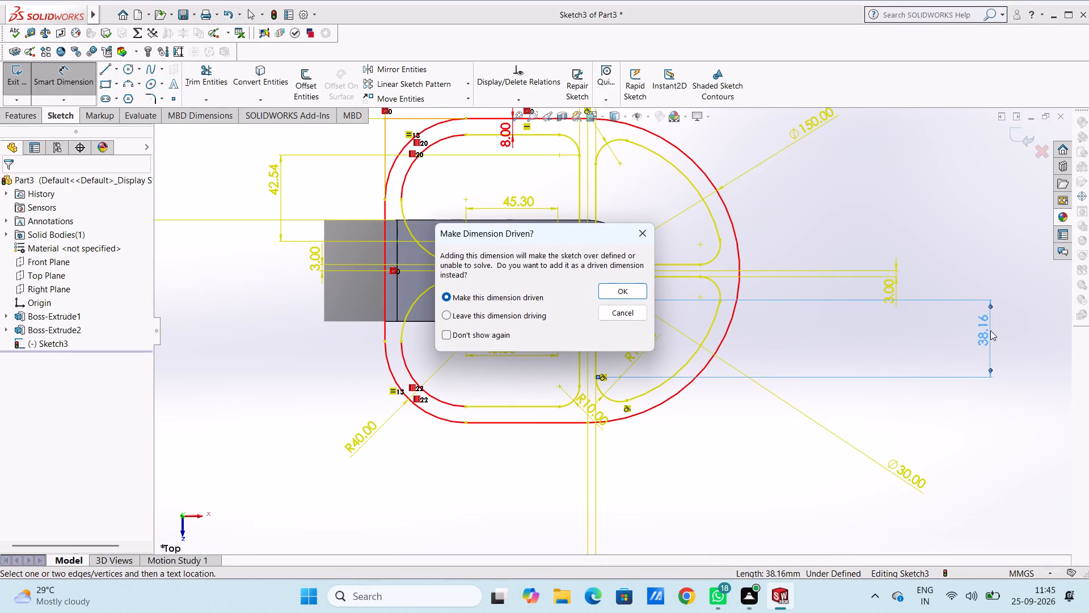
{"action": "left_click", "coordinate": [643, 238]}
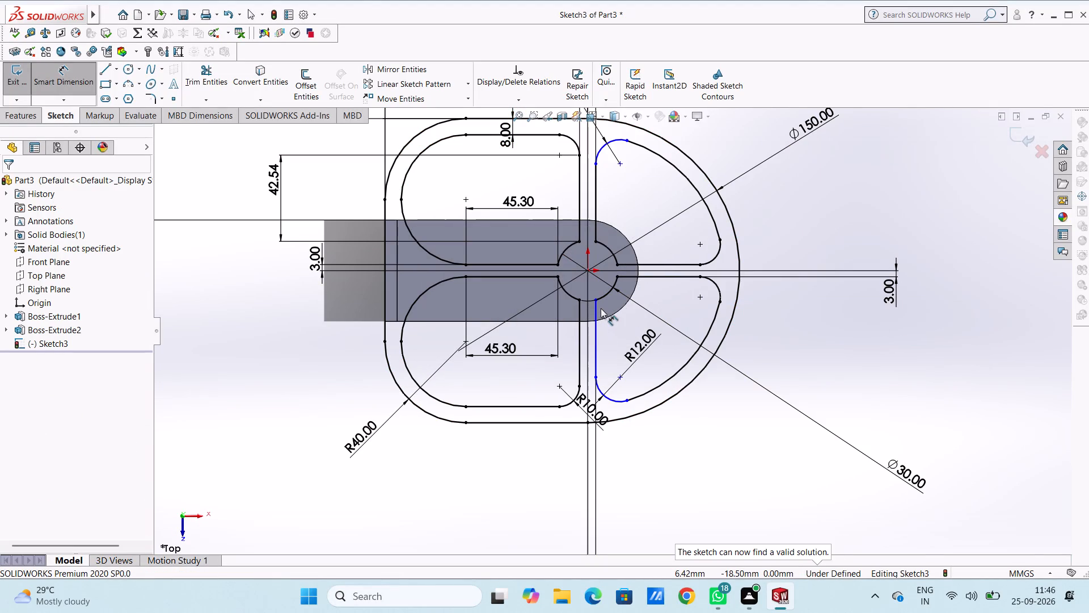
Dimension the horizontal distance from the lower rib's right line to the rim's outermost right point, placing it below the profile.
{"action": "left_click", "coordinate": [594, 309]}
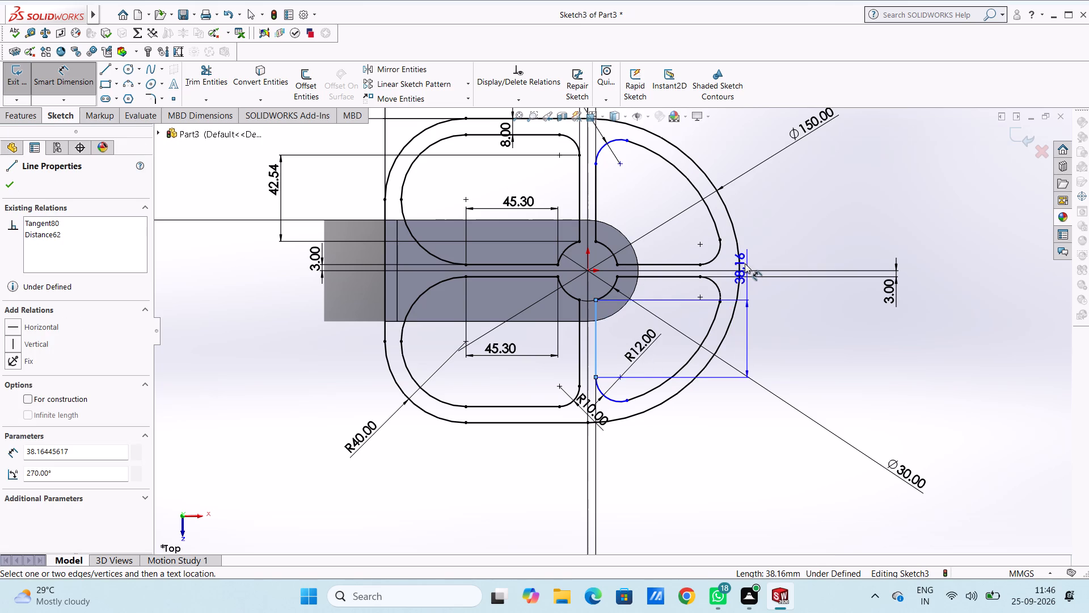
{"action": "left_click", "coordinate": [739, 270]}
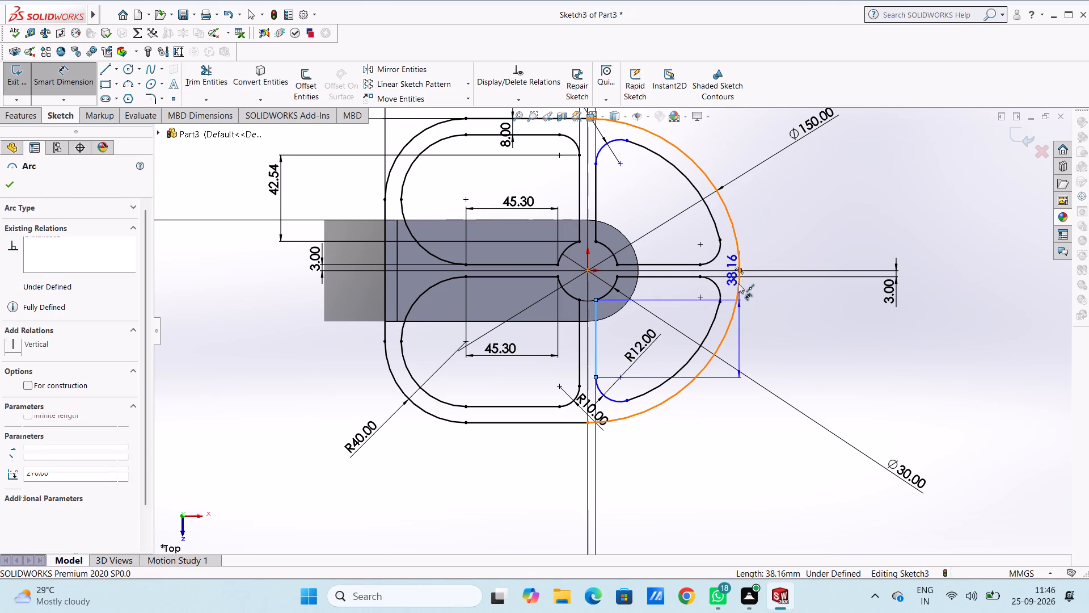
{"action": "left_click", "coordinate": [731, 477]}
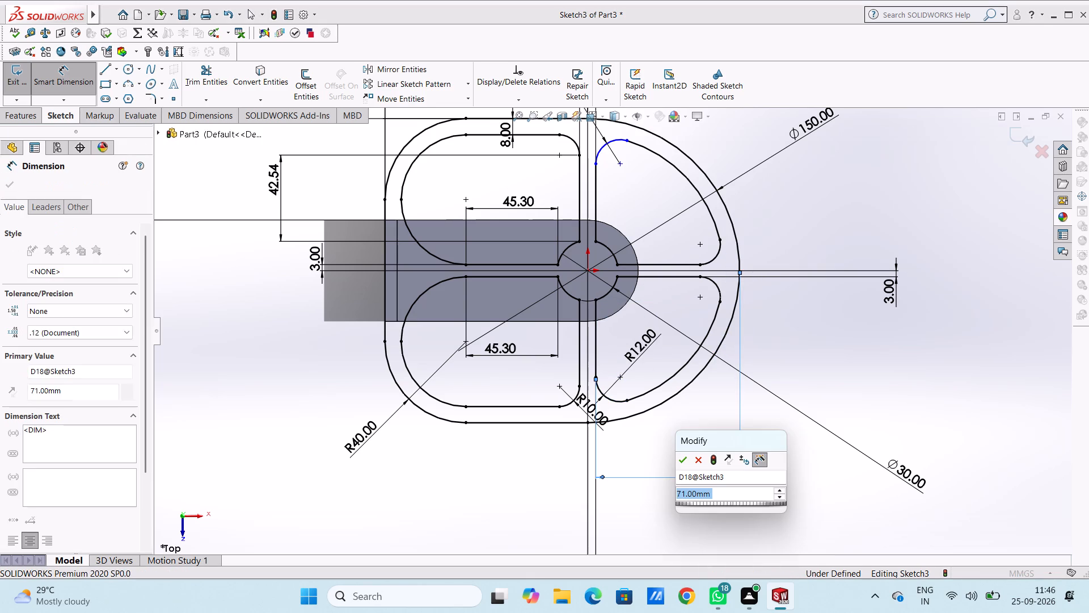
{"action": "left_click", "coordinate": [682, 457]}
{"action": "left_click", "coordinate": [669, 448]}
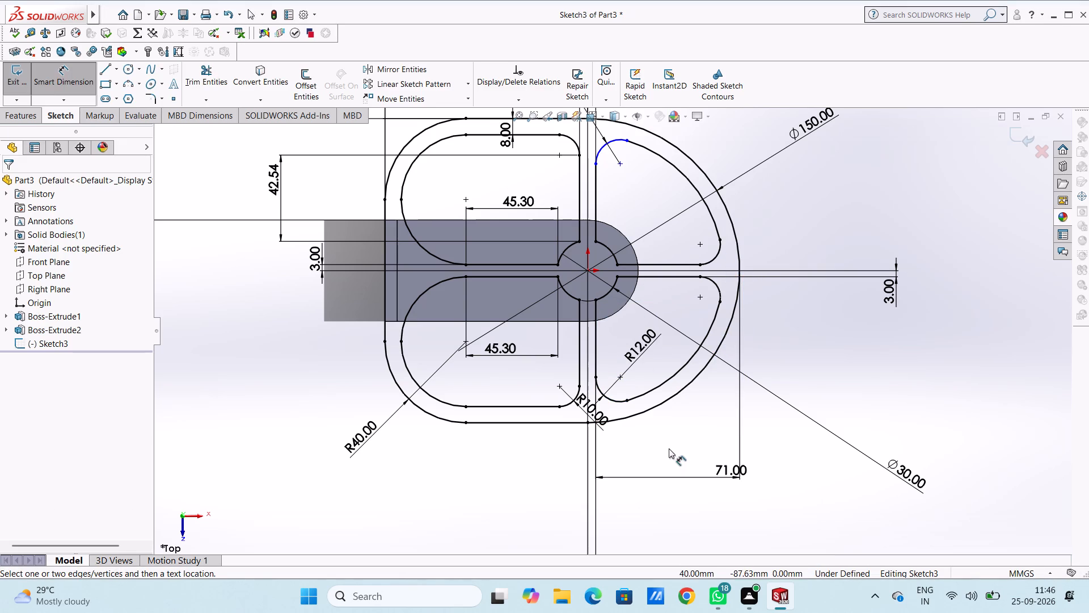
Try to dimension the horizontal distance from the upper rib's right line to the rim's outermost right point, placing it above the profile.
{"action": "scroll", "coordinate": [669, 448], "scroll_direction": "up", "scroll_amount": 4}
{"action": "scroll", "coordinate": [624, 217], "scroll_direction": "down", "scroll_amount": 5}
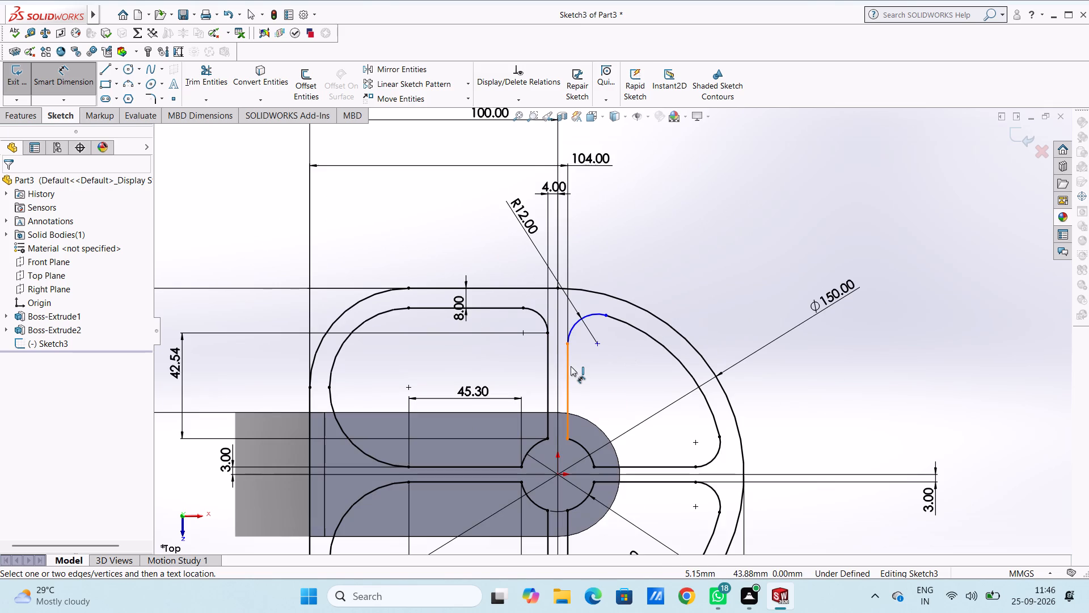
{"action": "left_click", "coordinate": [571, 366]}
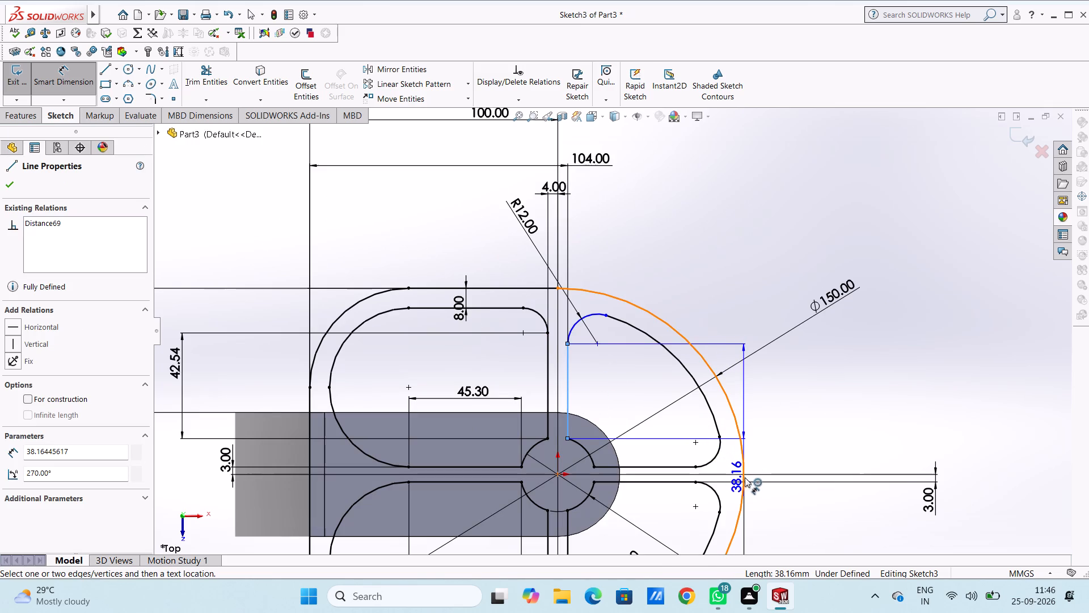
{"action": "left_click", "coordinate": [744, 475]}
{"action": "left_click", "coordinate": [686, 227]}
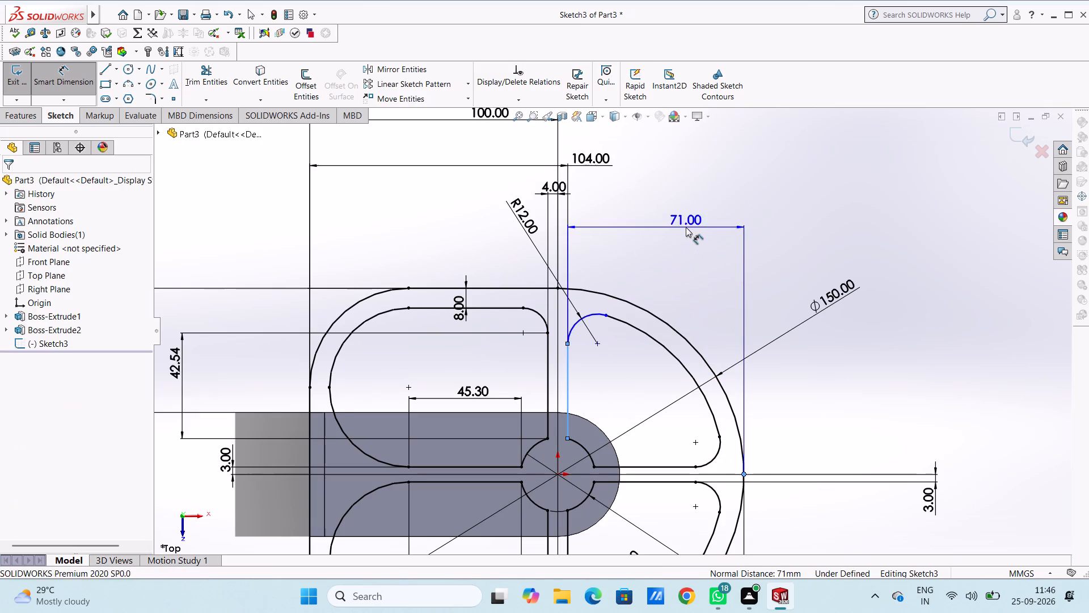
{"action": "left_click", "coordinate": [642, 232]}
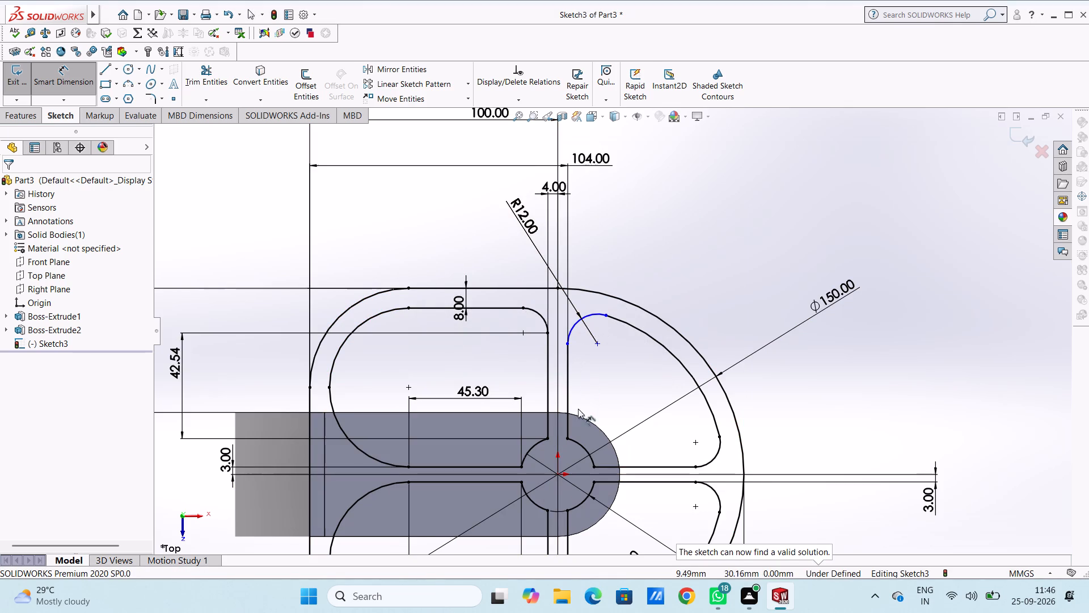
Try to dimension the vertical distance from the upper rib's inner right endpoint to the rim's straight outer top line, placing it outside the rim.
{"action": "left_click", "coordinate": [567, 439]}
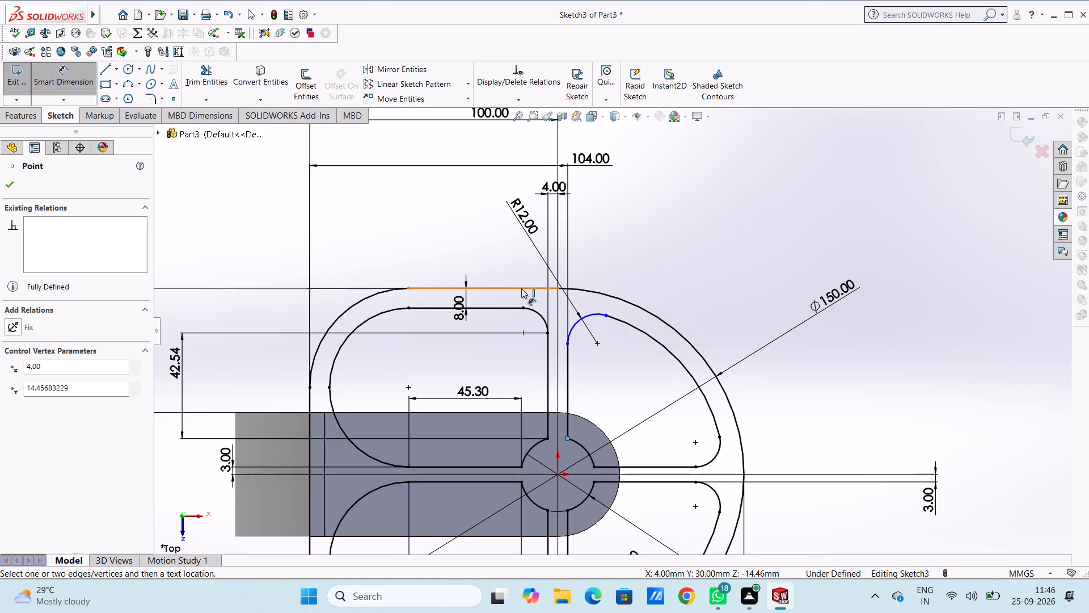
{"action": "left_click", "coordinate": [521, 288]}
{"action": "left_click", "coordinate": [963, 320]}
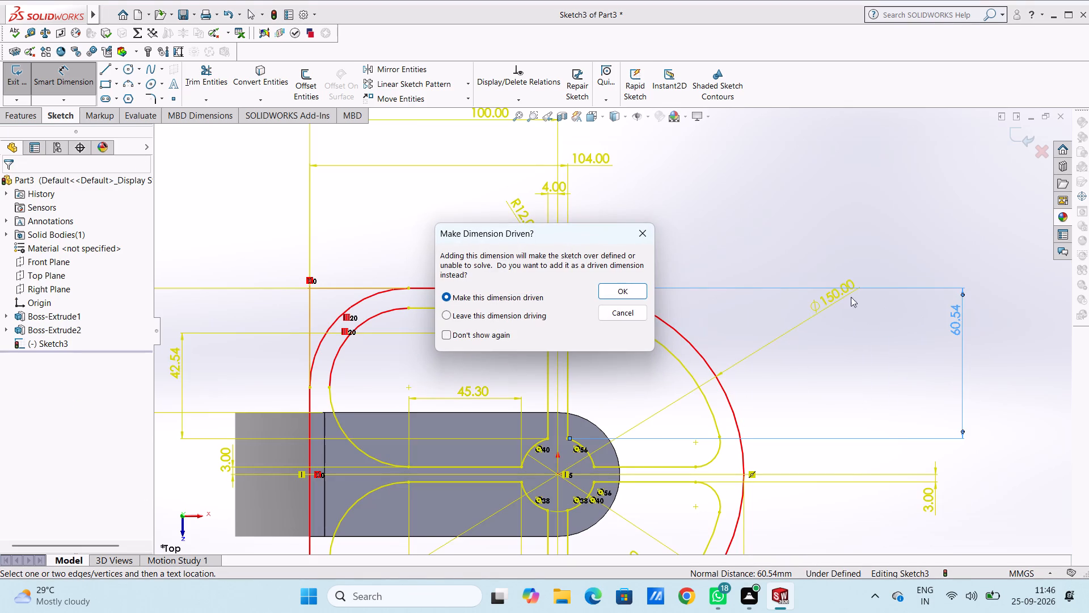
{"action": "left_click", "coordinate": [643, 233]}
Dimension the vertical distance from the origin to the R12 corner arc of the upper-right opening, placing it outside the rim, and finish dimensioning.
{"action": "scroll", "coordinate": [629, 342], "scroll_direction": "up", "scroll_amount": 2}
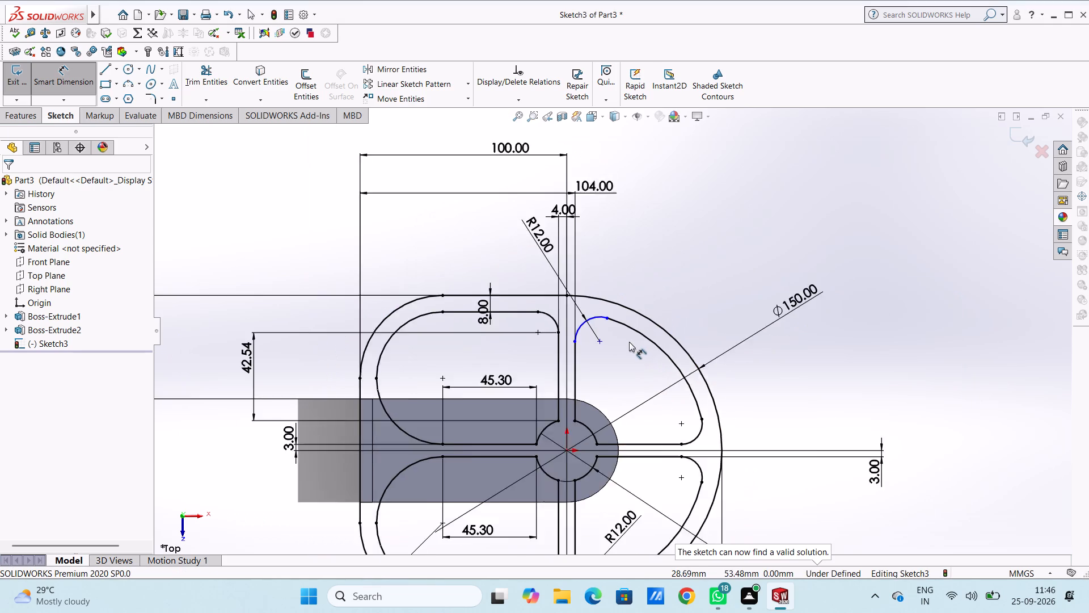
{"action": "scroll", "coordinate": [618, 364], "scroll_direction": "up", "scroll_amount": 2}
{"action": "scroll", "coordinate": [606, 401], "scroll_direction": "down", "scroll_amount": 2}
{"action": "scroll", "coordinate": [522, 405], "scroll_direction": "down", "scroll_amount": 1}
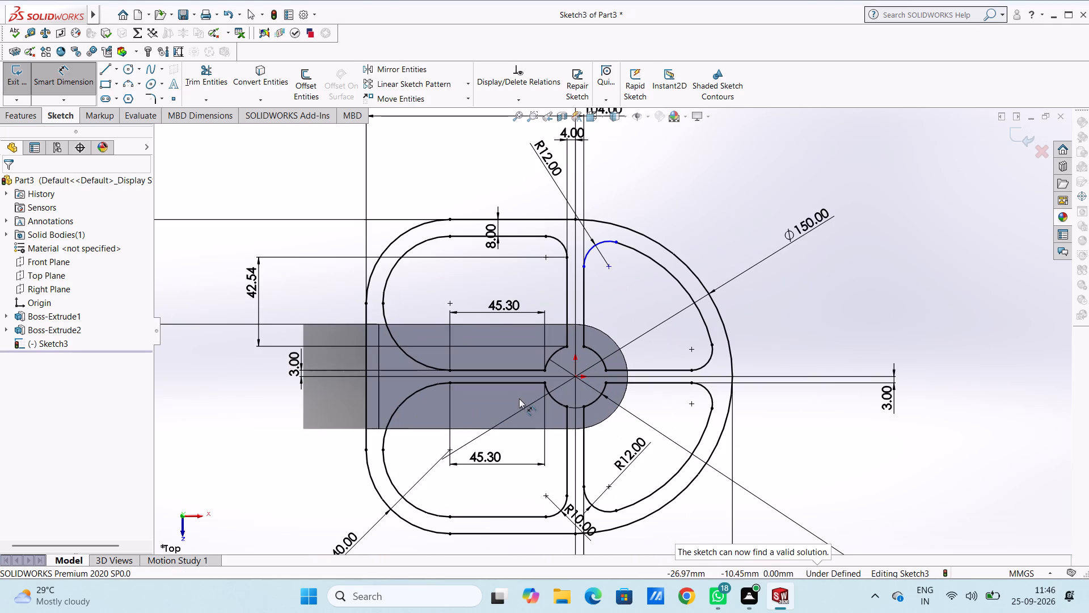
{"action": "left_click", "coordinate": [576, 377]}
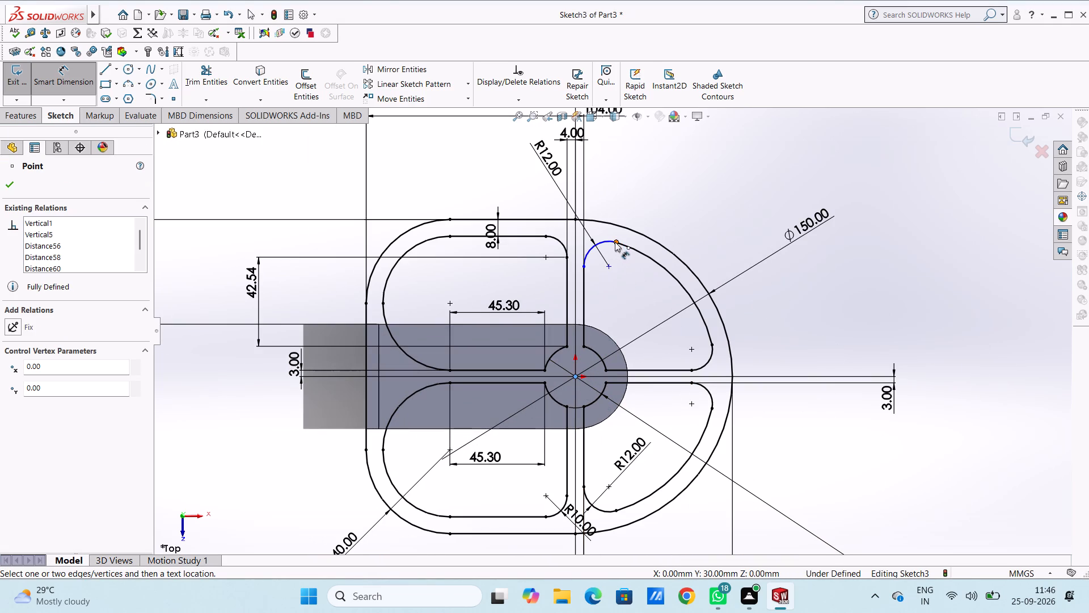
{"action": "left_click", "coordinate": [594, 248]}
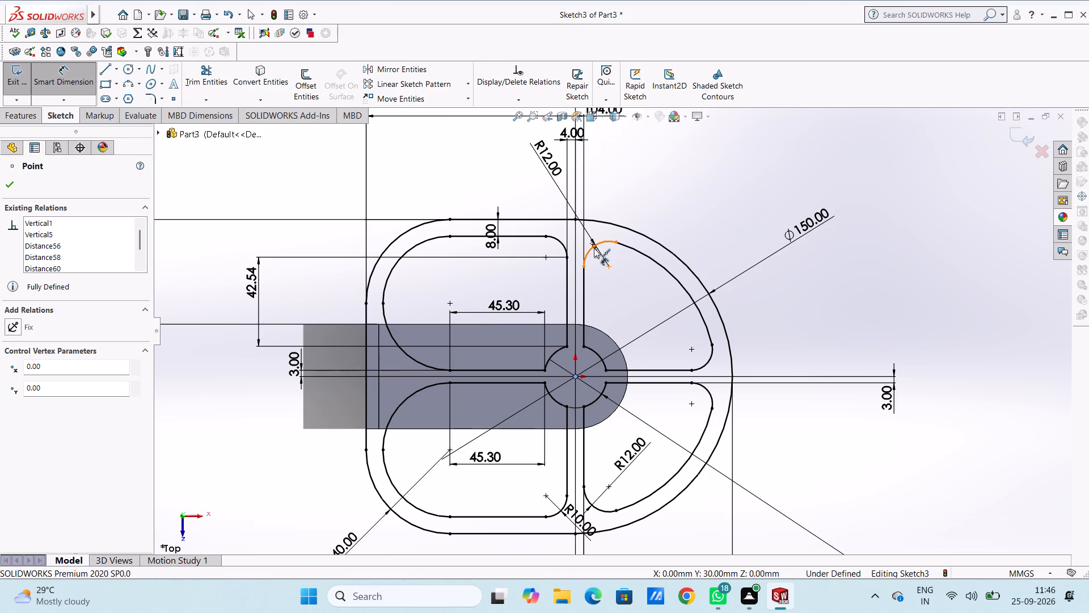
{"action": "left_click", "coordinate": [892, 275]}
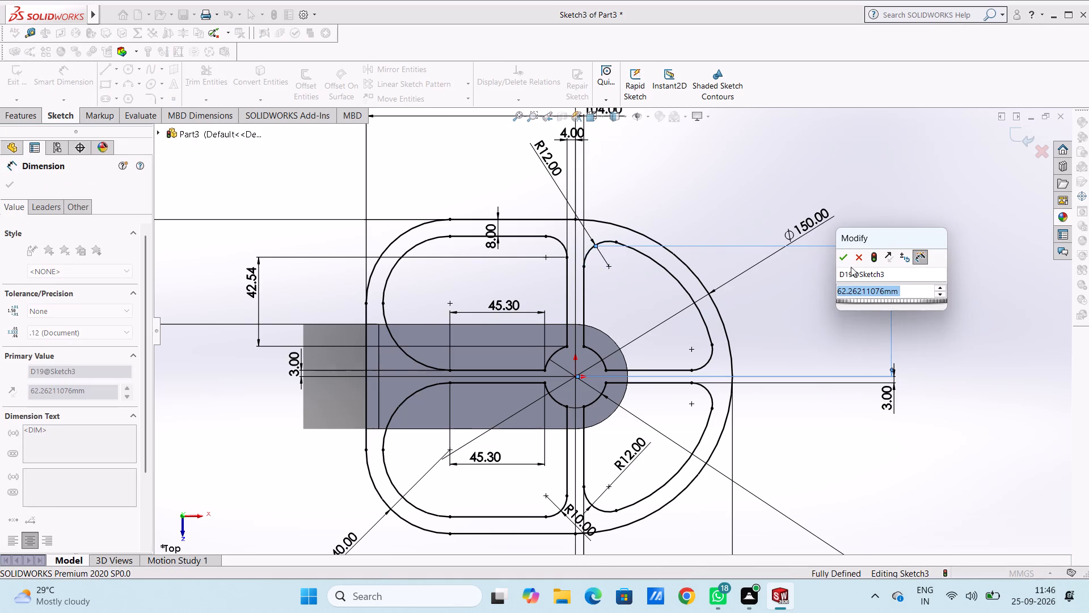
{"action": "left_click", "coordinate": [839, 251]}
{"action": "left_click", "coordinate": [819, 282]}
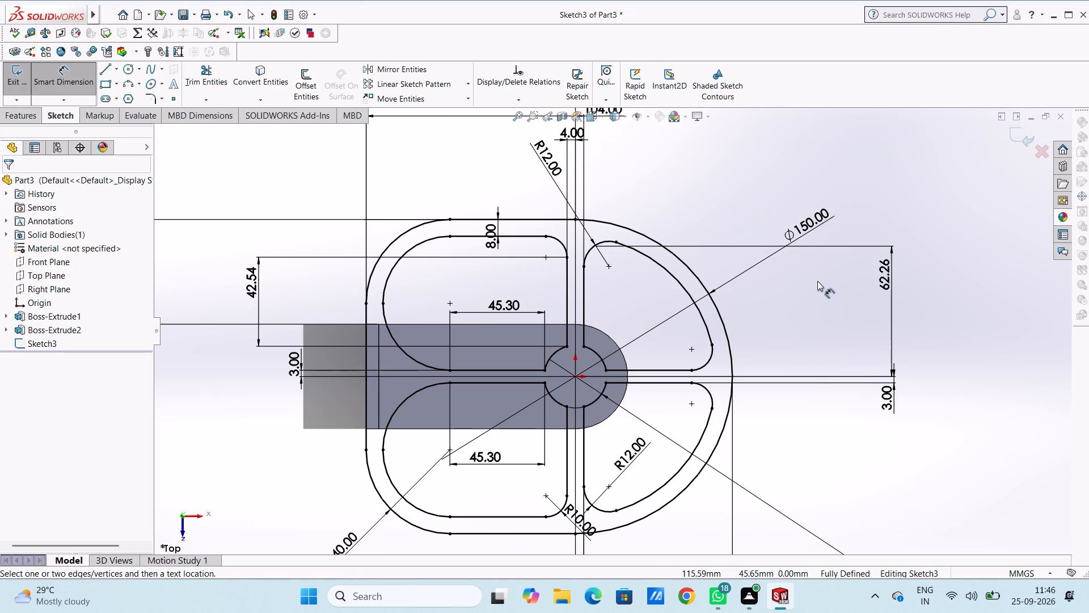
{"action": "key", "text": "Escape"}
{"action": "key", "text": "Escape"}
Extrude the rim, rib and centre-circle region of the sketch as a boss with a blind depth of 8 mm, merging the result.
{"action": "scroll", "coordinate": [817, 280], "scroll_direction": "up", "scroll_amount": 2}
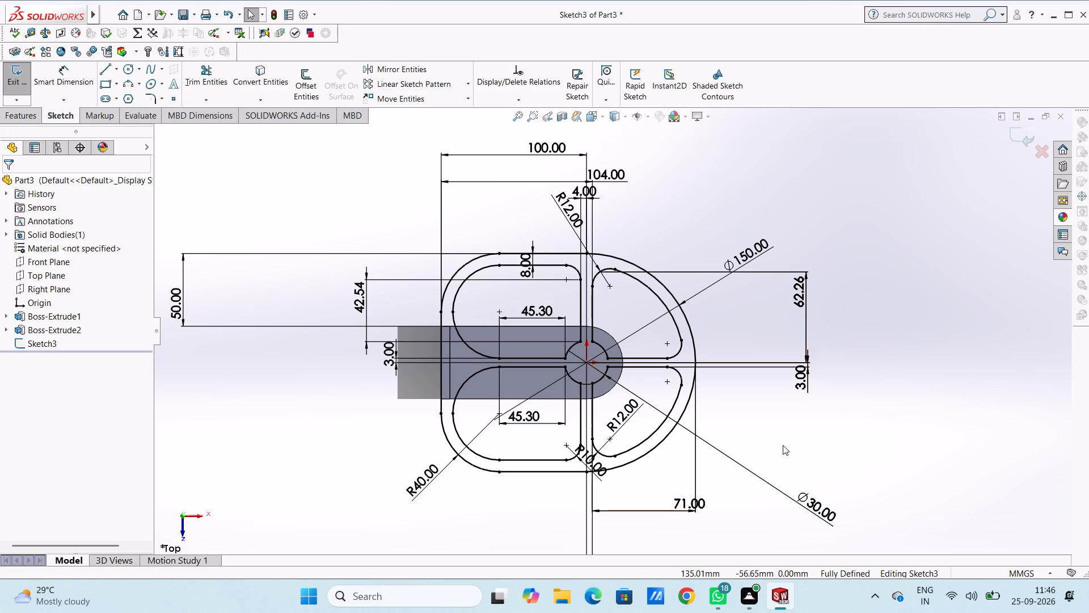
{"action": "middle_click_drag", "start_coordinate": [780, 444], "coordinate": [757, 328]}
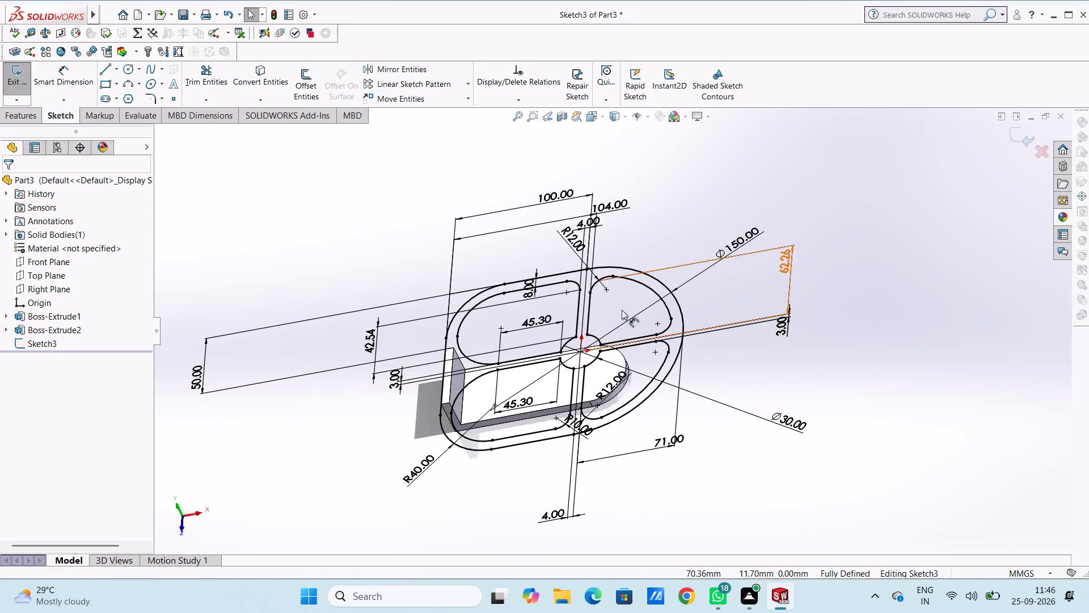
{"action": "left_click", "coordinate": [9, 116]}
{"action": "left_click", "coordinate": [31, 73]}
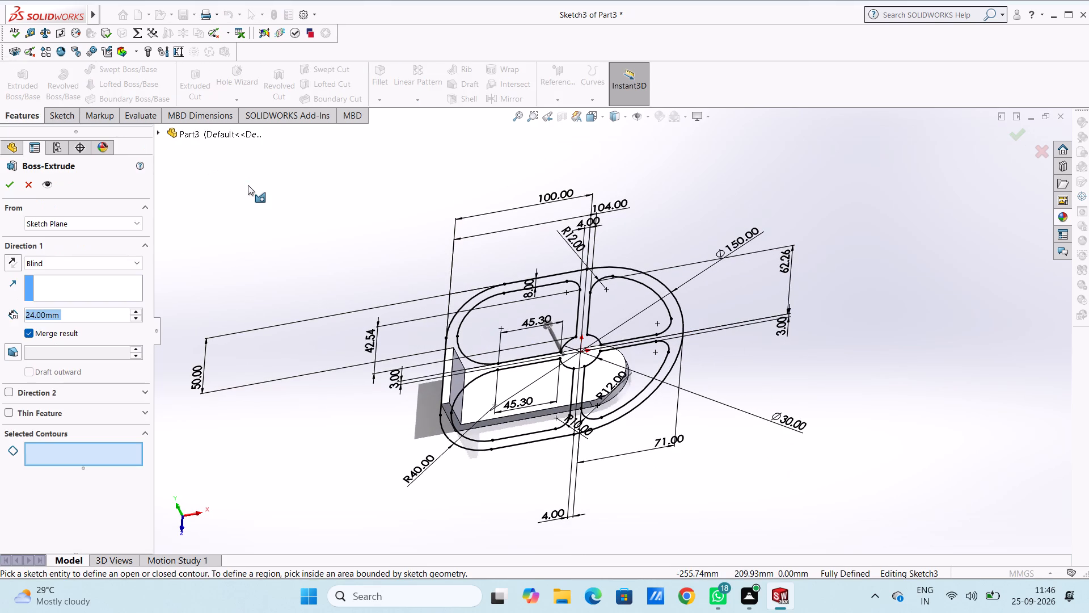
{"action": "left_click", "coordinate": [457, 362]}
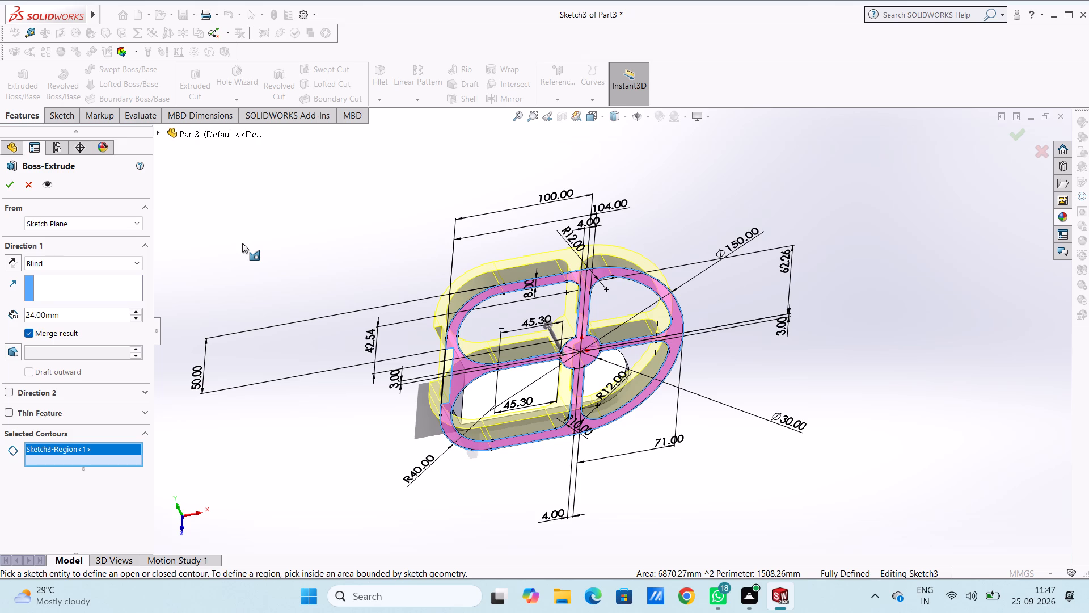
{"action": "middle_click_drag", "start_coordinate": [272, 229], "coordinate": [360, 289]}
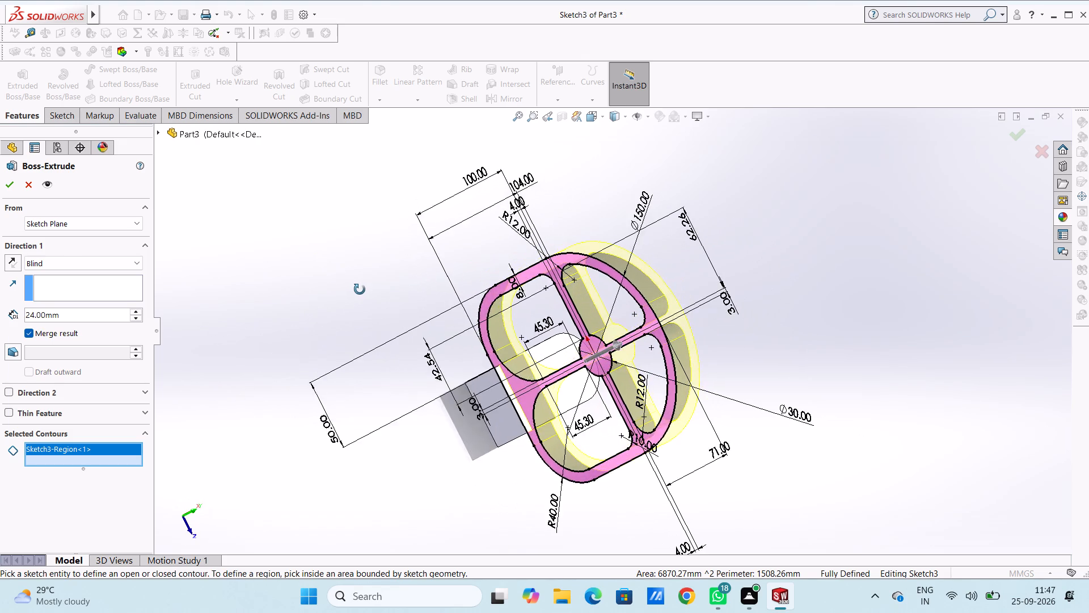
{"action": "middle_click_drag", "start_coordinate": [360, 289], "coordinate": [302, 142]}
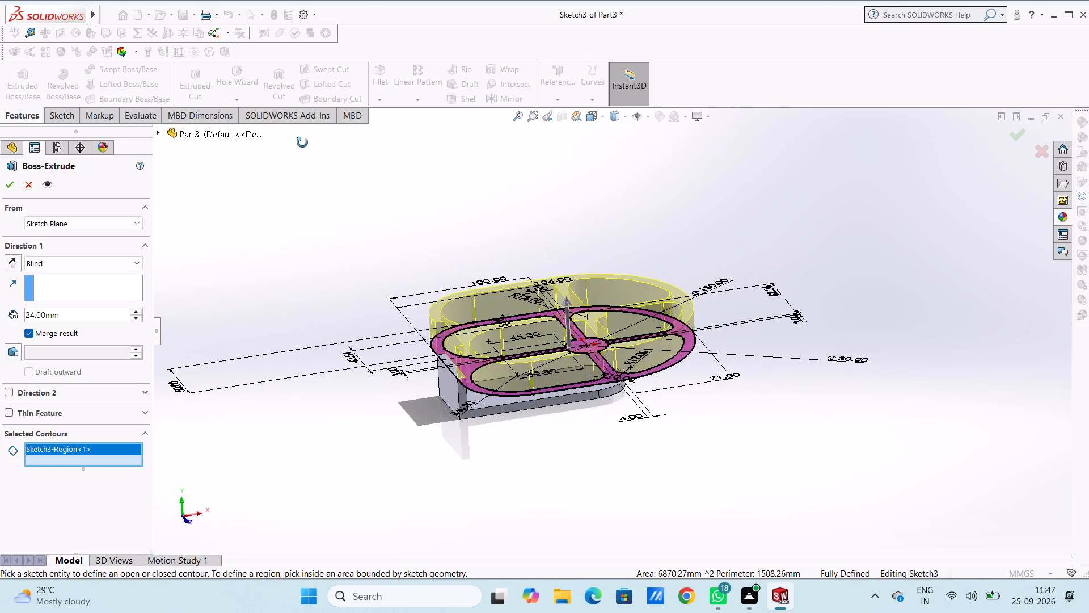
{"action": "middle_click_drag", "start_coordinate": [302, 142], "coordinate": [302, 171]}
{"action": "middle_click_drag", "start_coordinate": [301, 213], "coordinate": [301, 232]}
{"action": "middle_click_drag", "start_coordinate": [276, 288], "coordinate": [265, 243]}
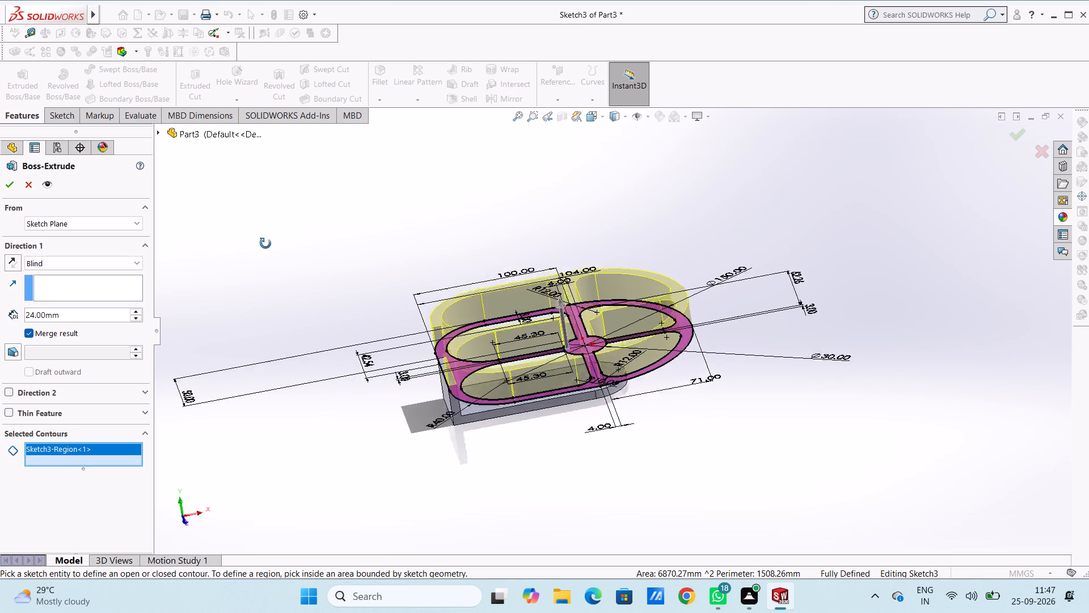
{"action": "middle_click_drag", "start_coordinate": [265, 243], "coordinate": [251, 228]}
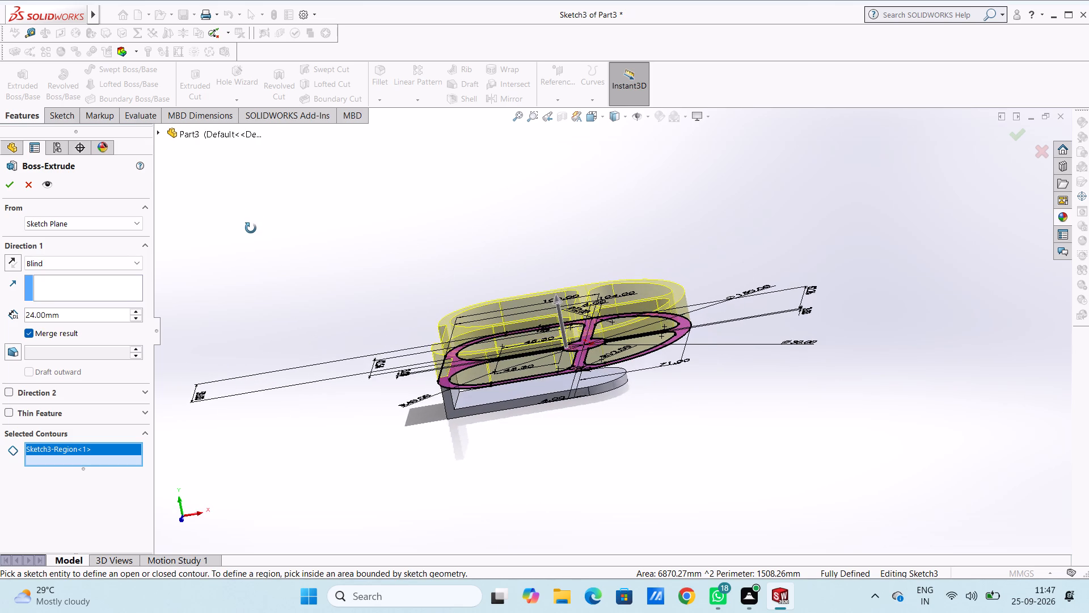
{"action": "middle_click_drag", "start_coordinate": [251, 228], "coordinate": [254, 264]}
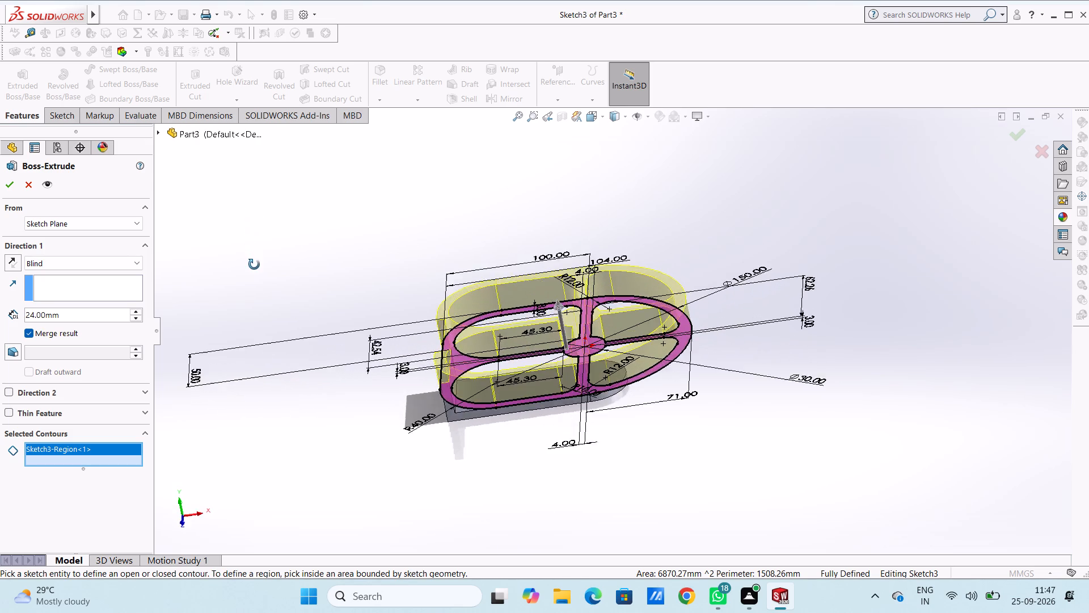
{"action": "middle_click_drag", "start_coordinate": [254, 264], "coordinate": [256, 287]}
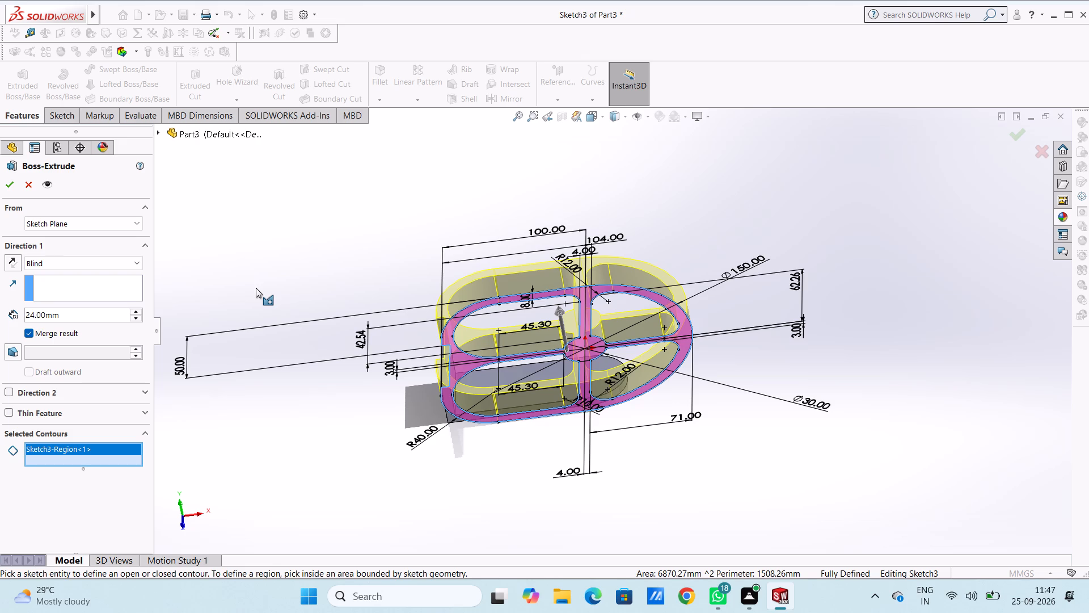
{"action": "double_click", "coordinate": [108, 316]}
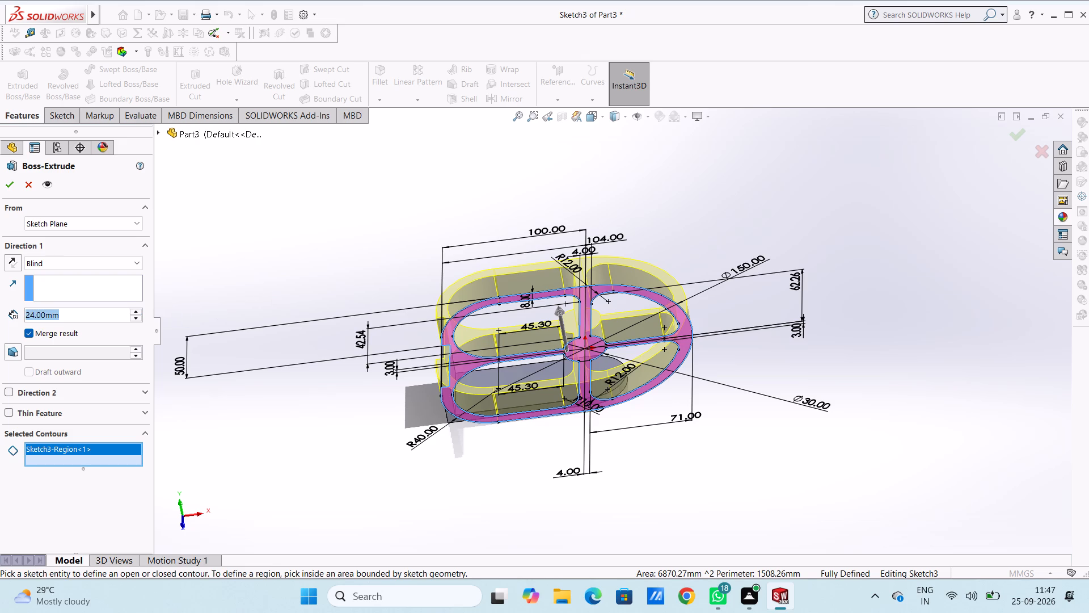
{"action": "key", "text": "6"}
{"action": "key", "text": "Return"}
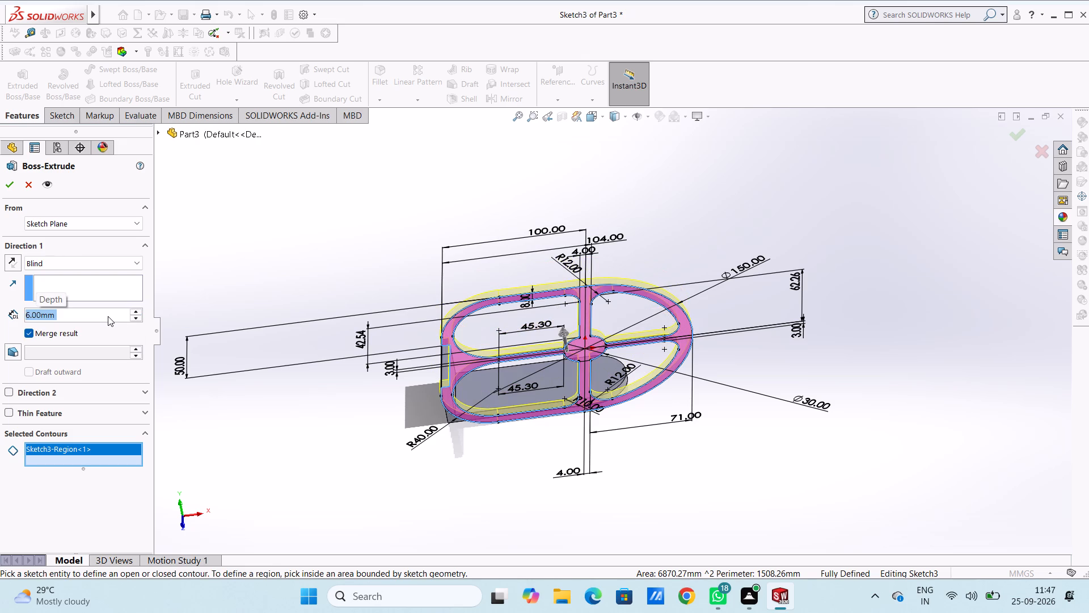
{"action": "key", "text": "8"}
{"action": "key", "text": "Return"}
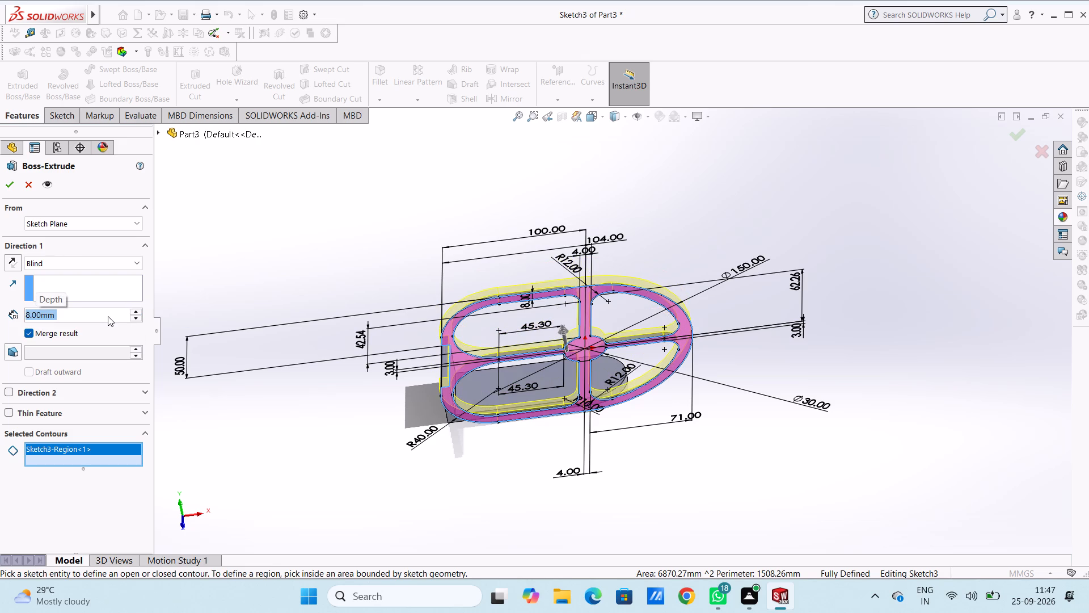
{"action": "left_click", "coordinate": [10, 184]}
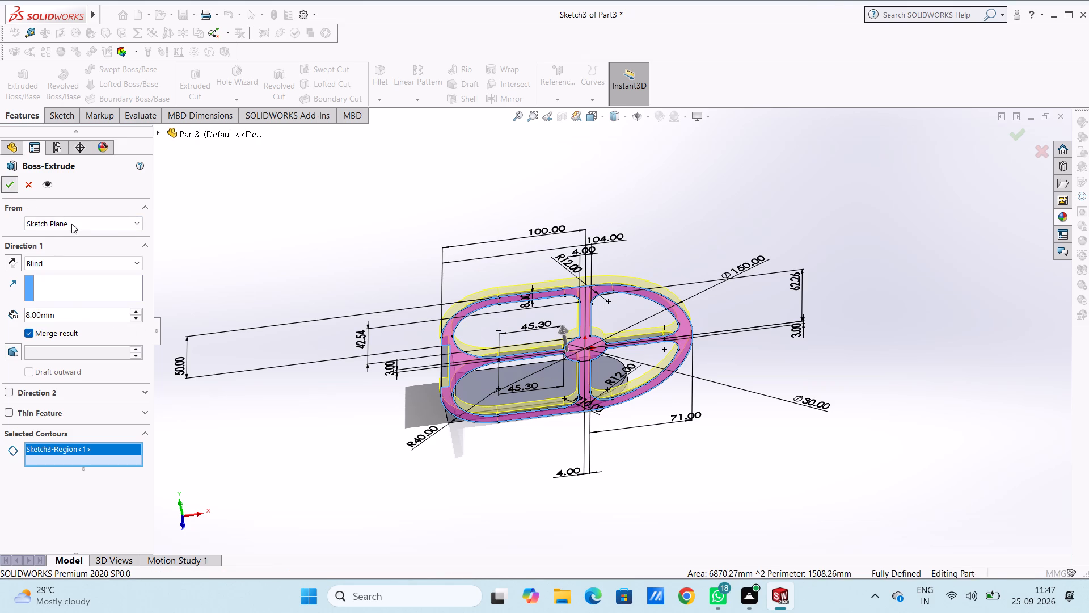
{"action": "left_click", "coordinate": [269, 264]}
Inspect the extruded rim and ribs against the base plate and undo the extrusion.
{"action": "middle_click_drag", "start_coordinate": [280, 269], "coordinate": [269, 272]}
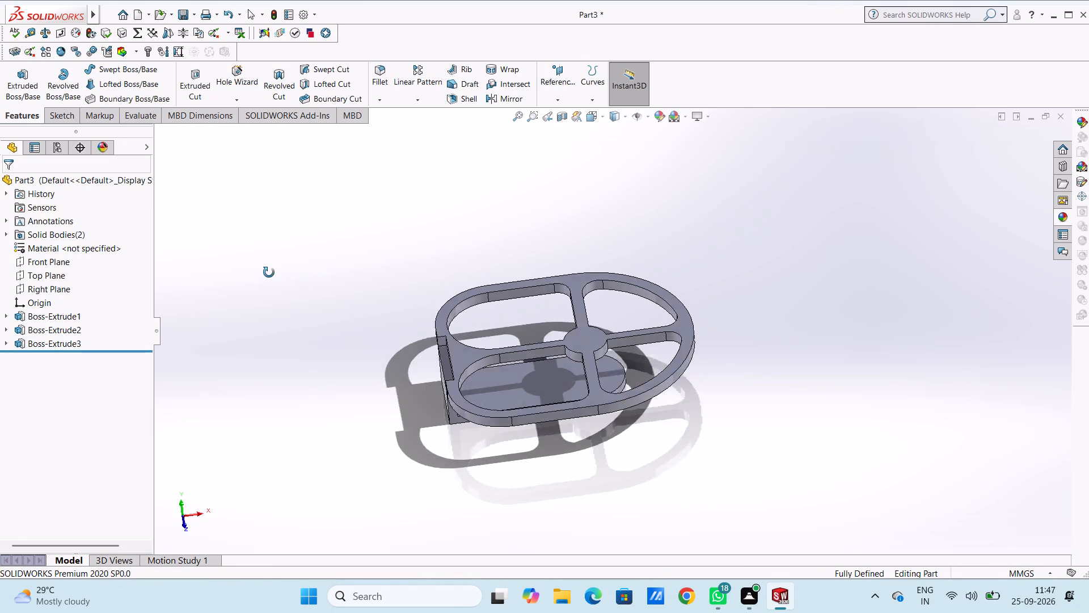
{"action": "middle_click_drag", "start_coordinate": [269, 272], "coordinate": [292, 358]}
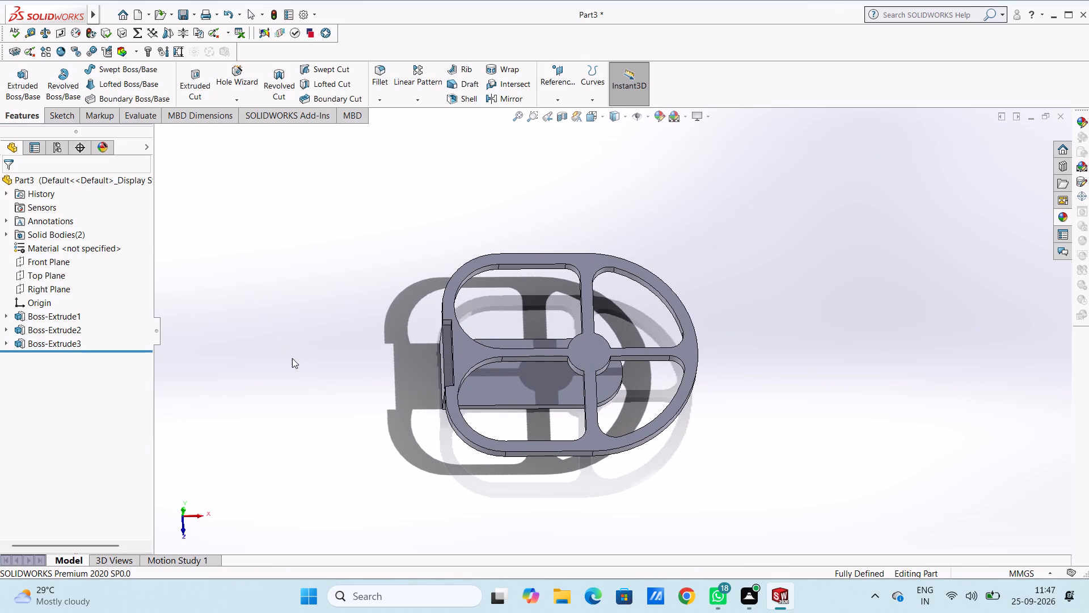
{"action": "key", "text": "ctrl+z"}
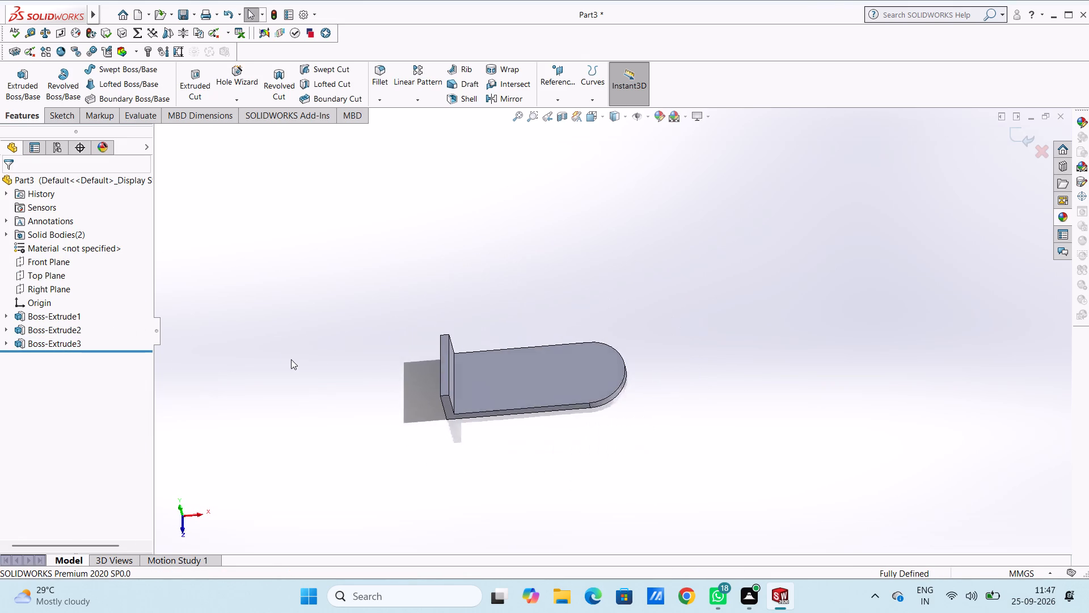
Extrude both the end-wall overlap region and the rim, rib and centre-circle region 8 mm blind as a boss, merging the result.
{"action": "scroll", "coordinate": [297, 352], "scroll_direction": "down", "scroll_amount": 1}
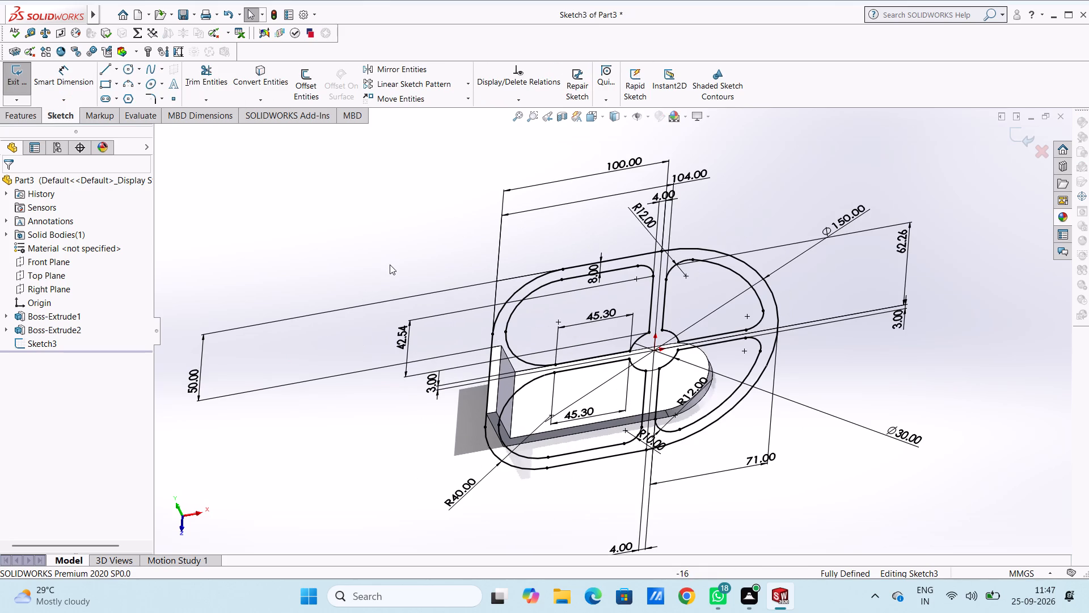
{"action": "middle_click_drag", "start_coordinate": [394, 261], "coordinate": [412, 269]}
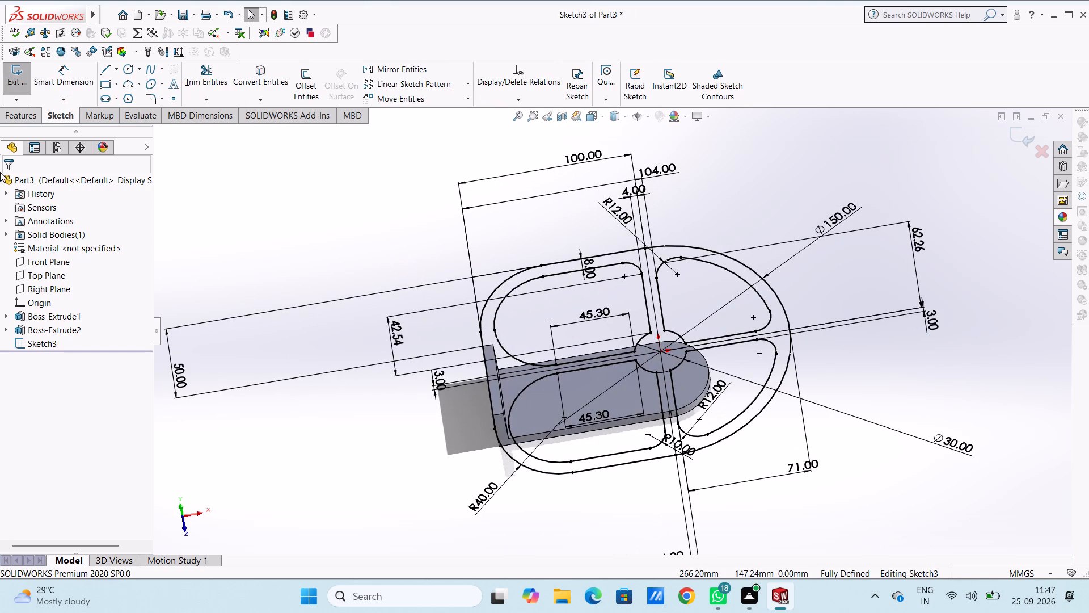
{"action": "left_click", "coordinate": [24, 115]}
{"action": "left_click", "coordinate": [28, 90]}
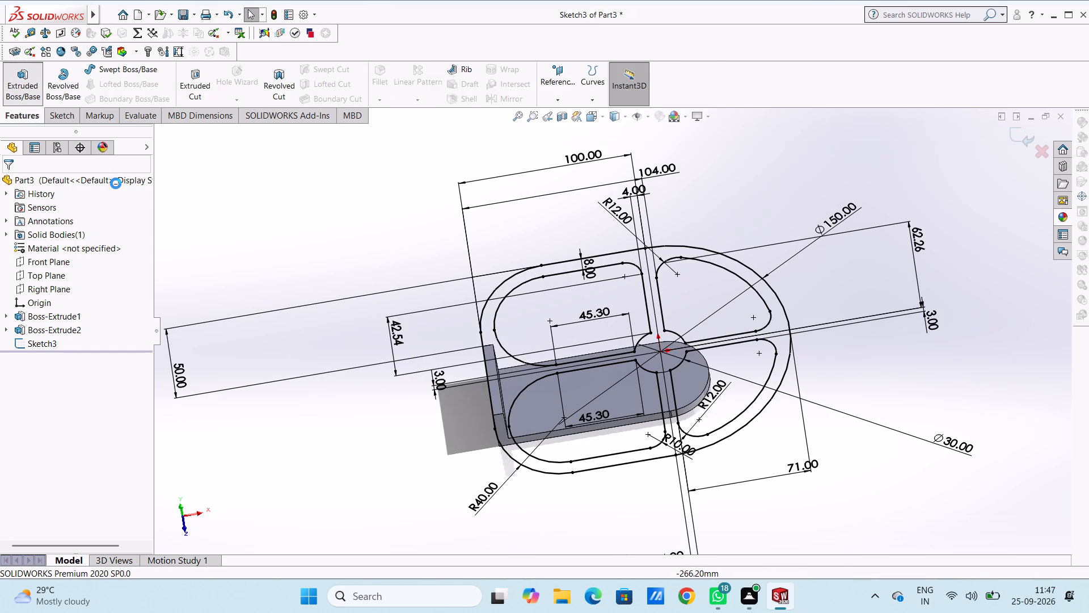
{"action": "left_click", "coordinate": [493, 373]}
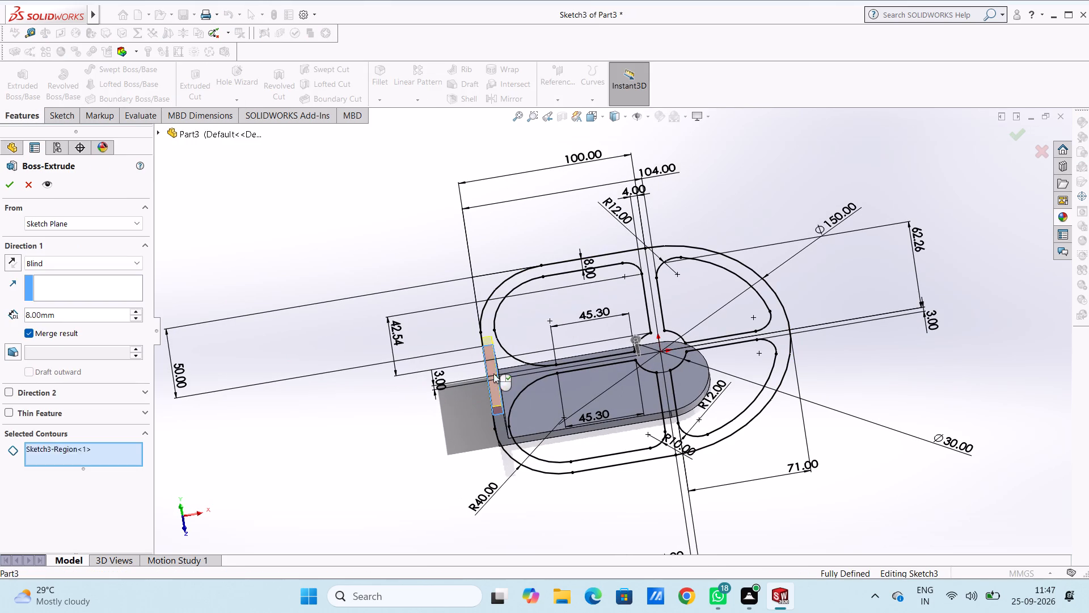
{"action": "left_click", "coordinate": [514, 366]}
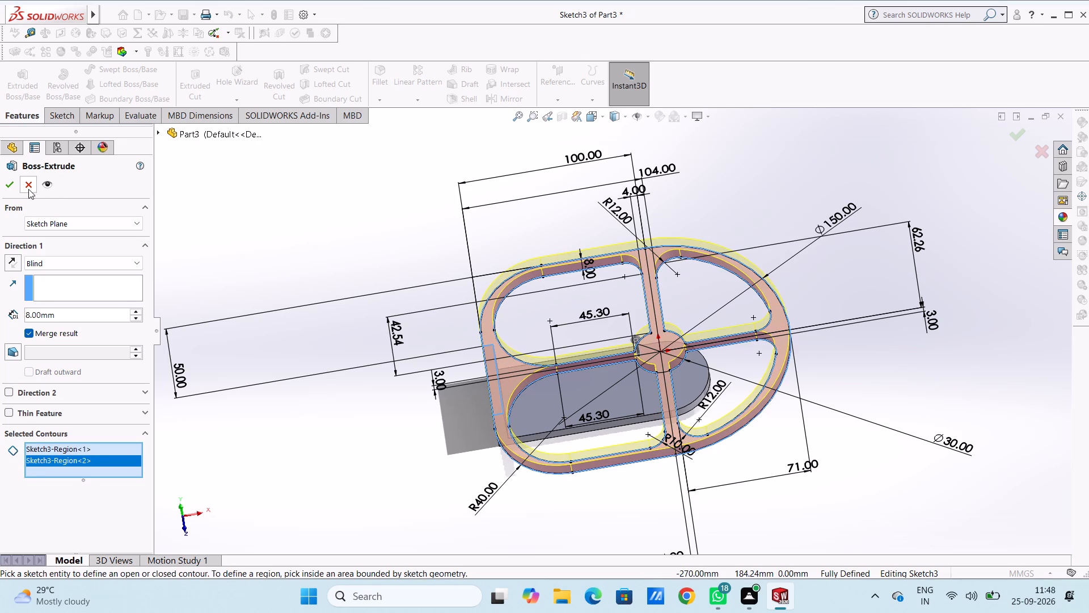
{"action": "left_click", "coordinate": [10, 184]}
{"action": "left_click", "coordinate": [299, 225]}
Examine the extruded rim and ribs and their connection to the end wall and base plate from several angles.
{"action": "middle_click_drag", "start_coordinate": [298, 240], "coordinate": [297, 241]}
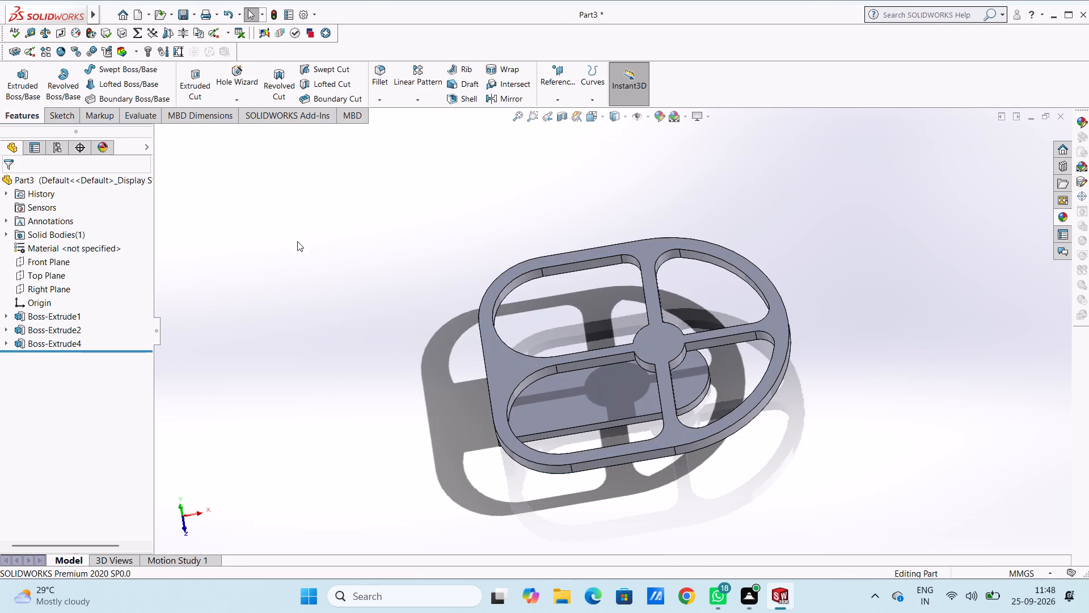
{"action": "middle_click_drag", "start_coordinate": [297, 241], "coordinate": [272, 234]}
{"action": "middle_click_drag", "start_coordinate": [316, 317], "coordinate": [326, 203]}
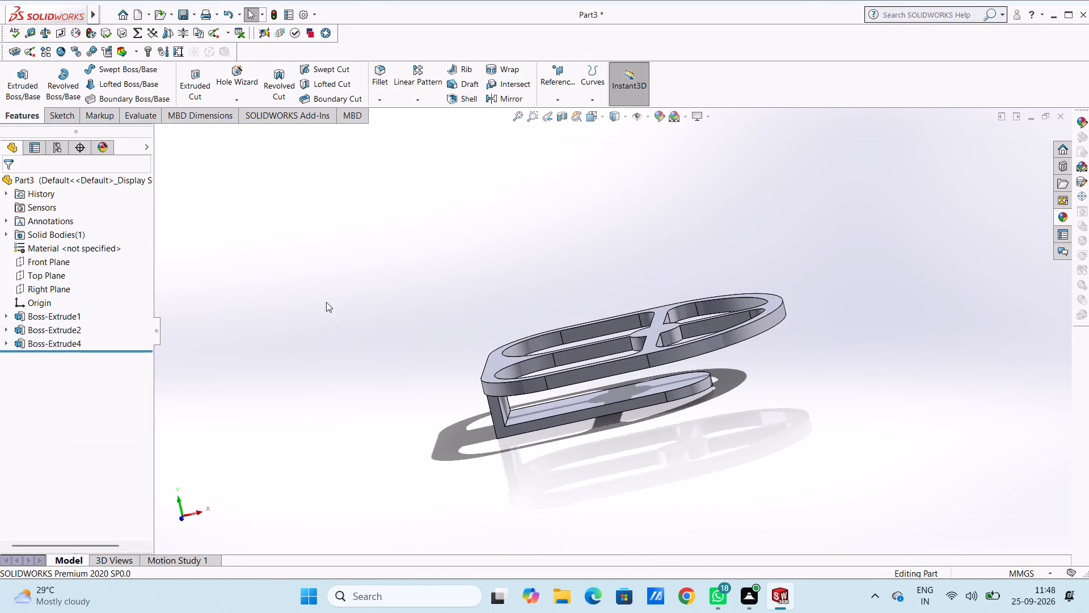
{"action": "middle_click_drag", "start_coordinate": [328, 308], "coordinate": [310, 272]}
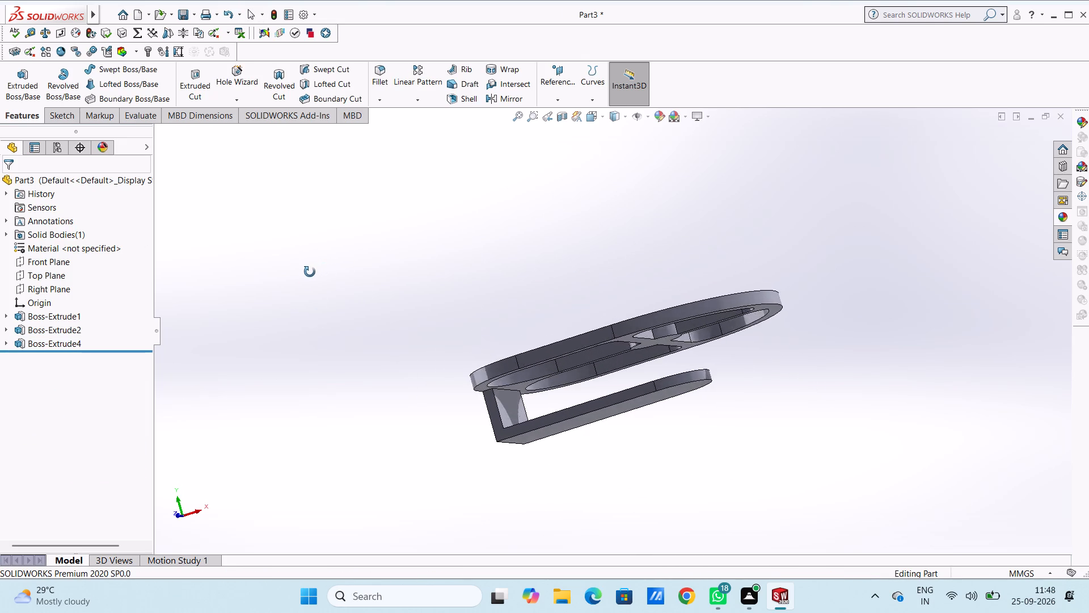
{"action": "middle_click_drag", "start_coordinate": [310, 272], "coordinate": [330, 373]}
{"action": "scroll", "coordinate": [339, 373], "scroll_direction": "down", "scroll_amount": 1}
{"action": "scroll", "coordinate": [330, 374], "scroll_direction": "up", "scroll_amount": 3}
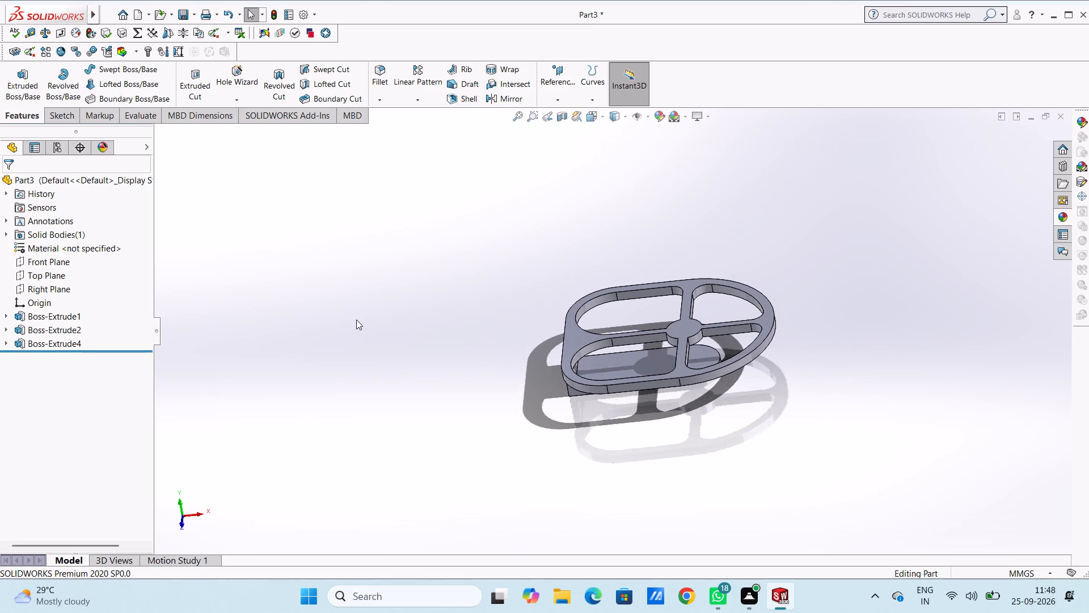
{"action": "middle_click_drag", "start_coordinate": [356, 320], "coordinate": [483, 407]}
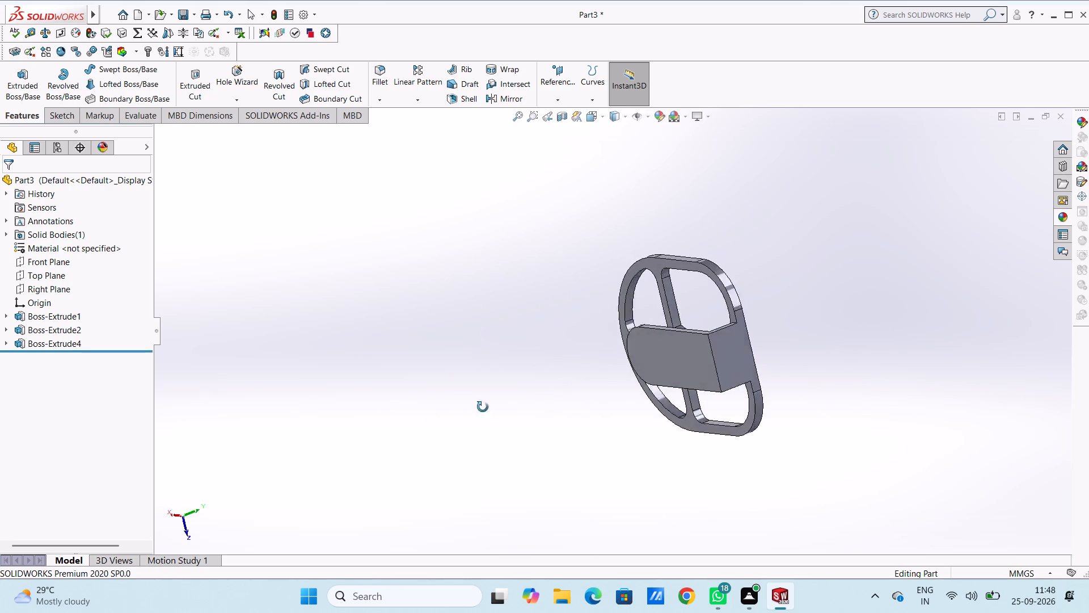
{"action": "middle_click_drag", "start_coordinate": [483, 407], "coordinate": [362, 340]}
{"action": "middle_click", "coordinate": [362, 340]}
{"action": "middle_click_drag", "start_coordinate": [363, 341], "coordinate": [365, 344]}
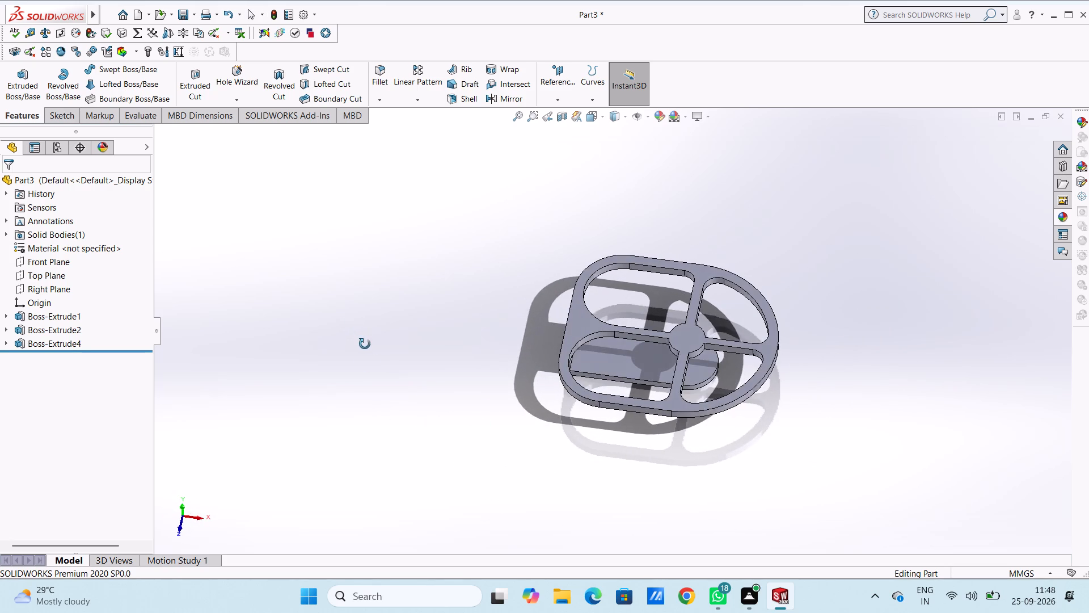
{"action": "middle_click_drag", "start_coordinate": [365, 344], "coordinate": [366, 350]}
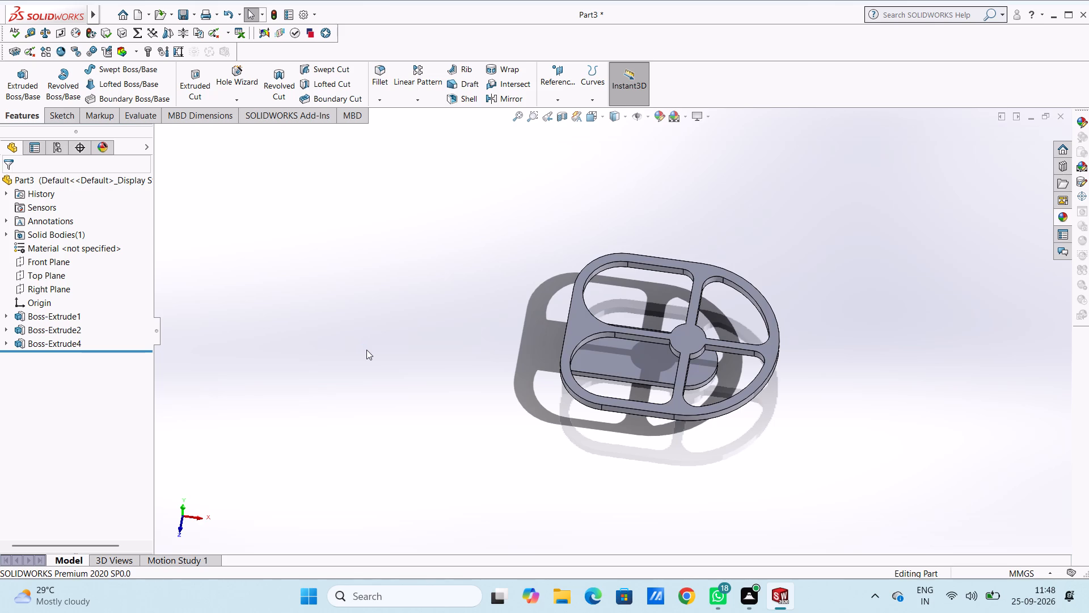
Start a sketch on the upper face of the rim and ribs and draw a 10 mm radius circle centred on the origin.
{"action": "key", "text": "ctrl+5"}
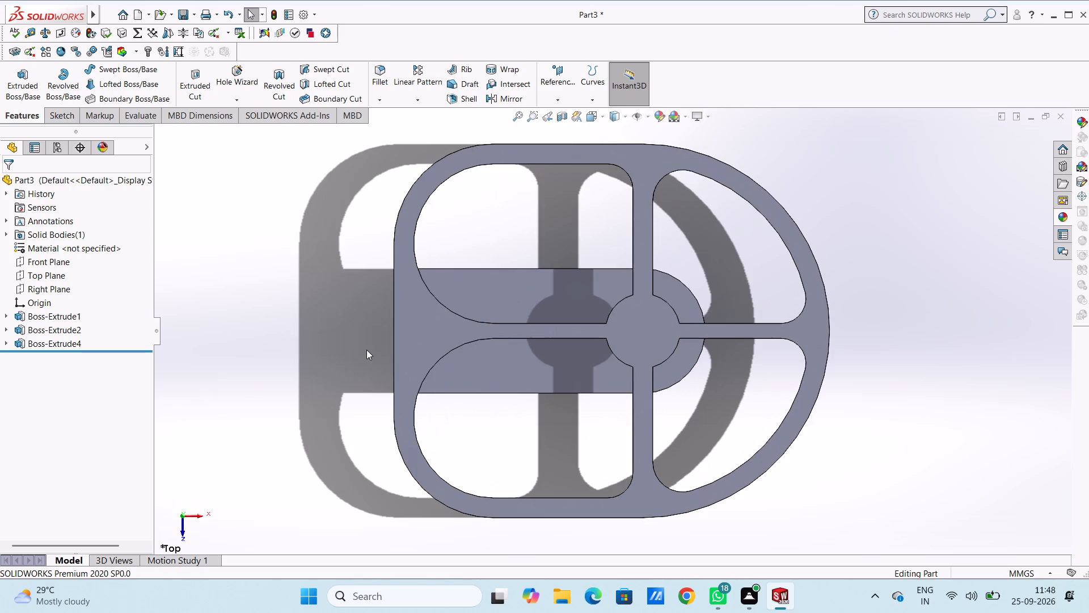
{"action": "left_click", "coordinate": [653, 329]}
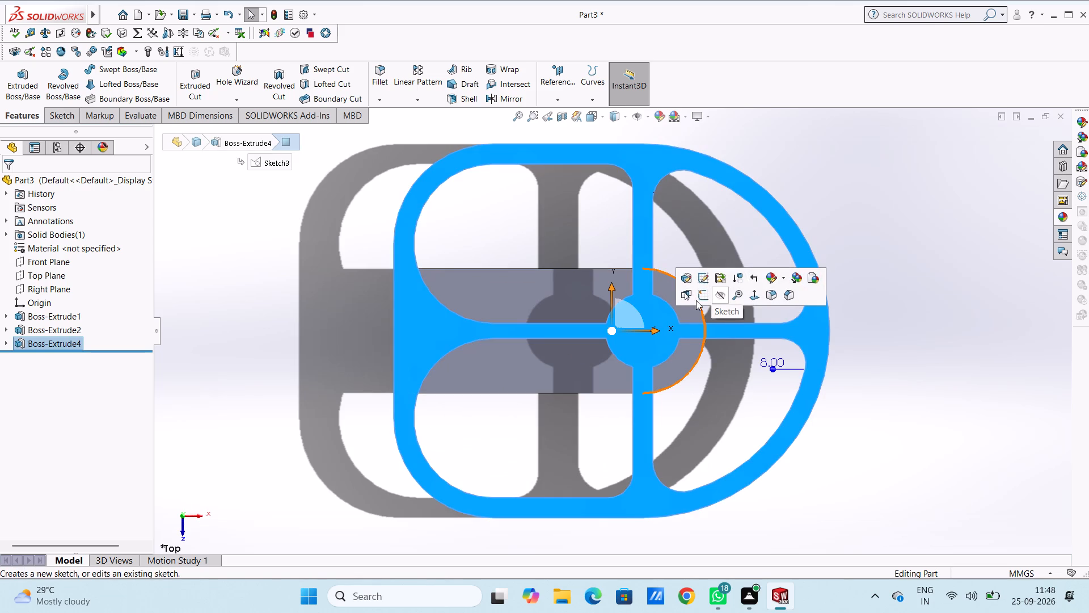
{"action": "left_click", "coordinate": [702, 297]}
{"action": "left_click", "coordinate": [705, 264]}
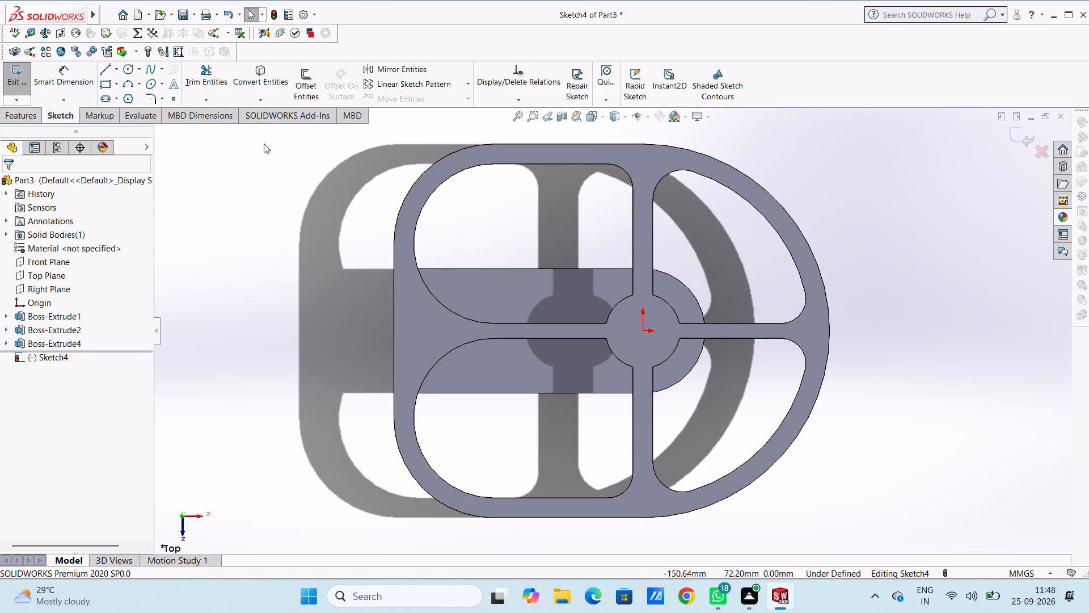
{"action": "left_click", "coordinate": [128, 75]}
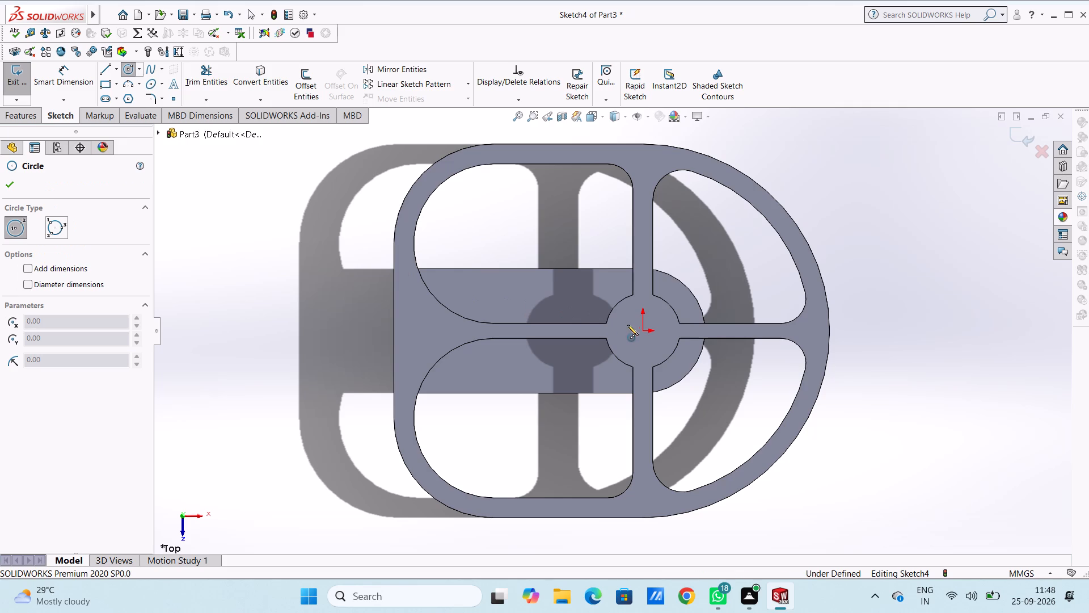
{"action": "left_click", "coordinate": [642, 330]}
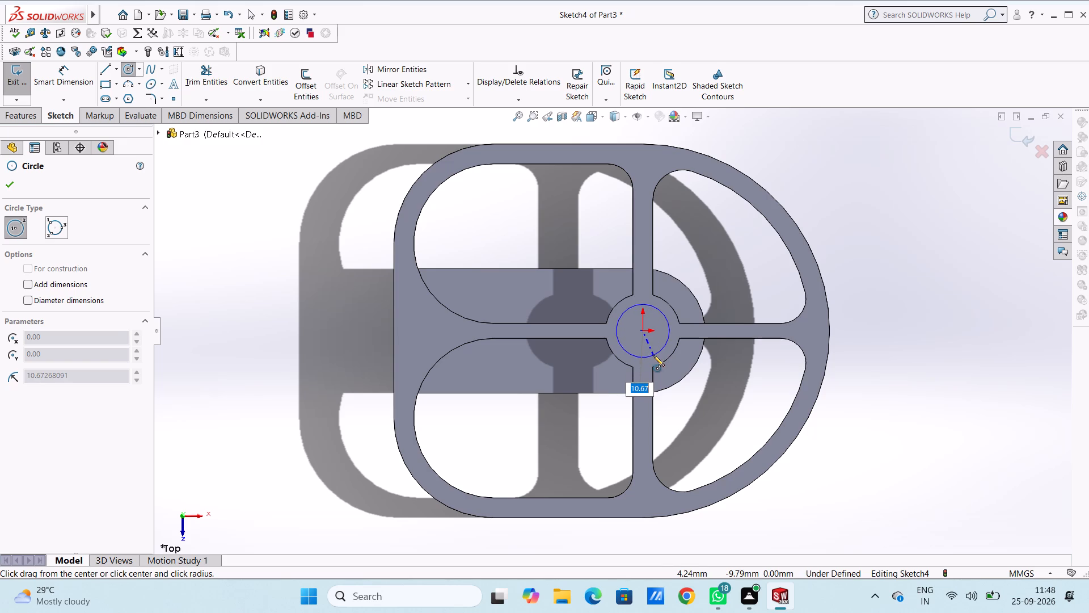
{"action": "type", "text": "10"}
{"action": "key", "text": "Return"}
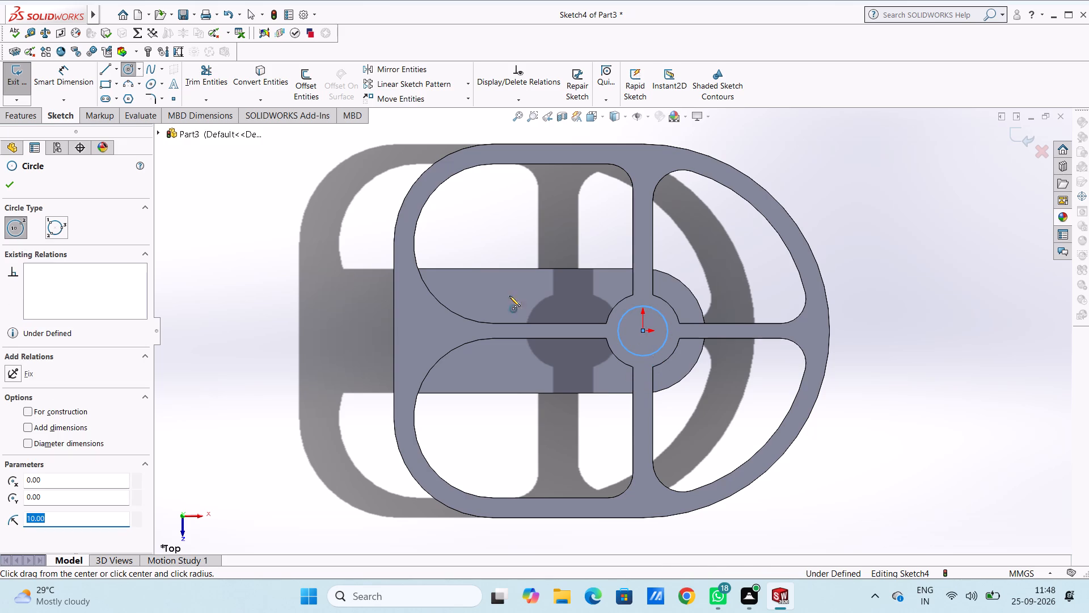
Dimension the new circle's diameter, placing the dimension outside the rim, and finish dimensioning.
{"action": "left_click", "coordinate": [74, 91]}
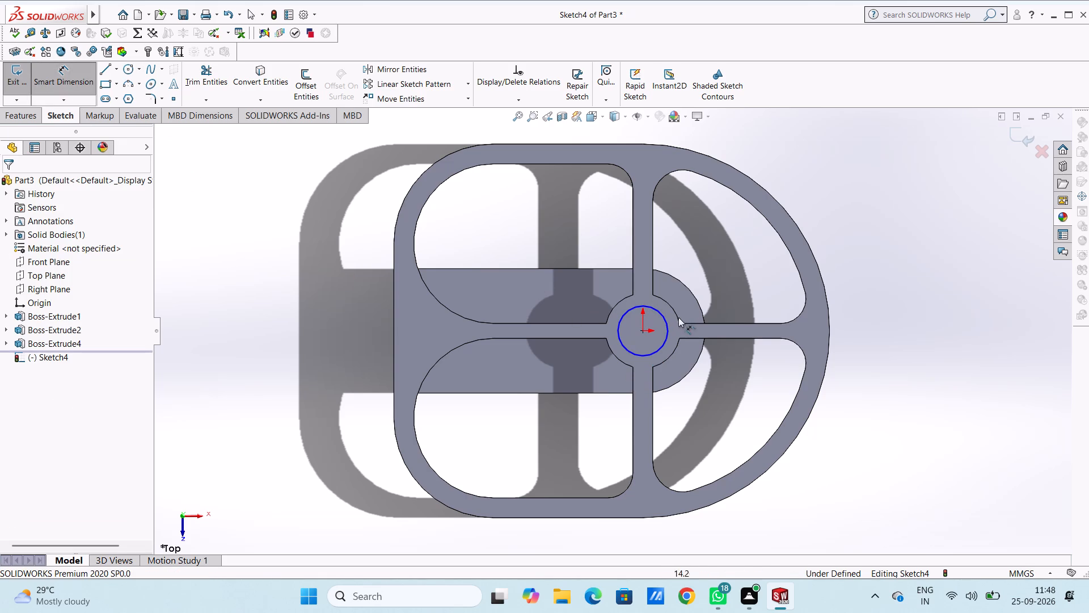
{"action": "left_click", "coordinate": [664, 321]}
{"action": "left_click", "coordinate": [939, 204]}
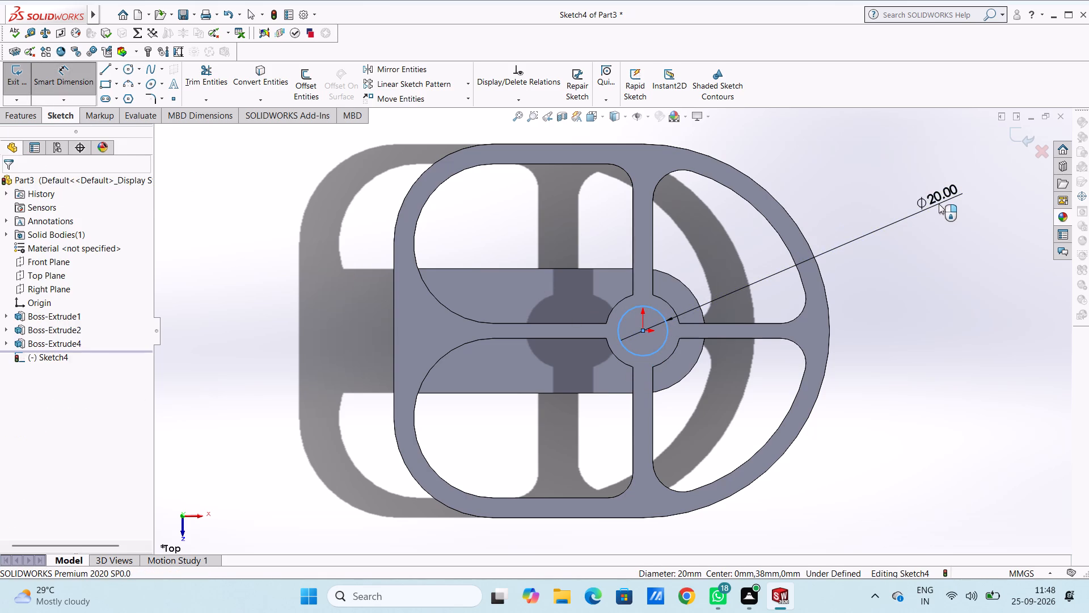
{"action": "left_click", "coordinate": [885, 183]}
{"action": "left_click", "coordinate": [850, 183]}
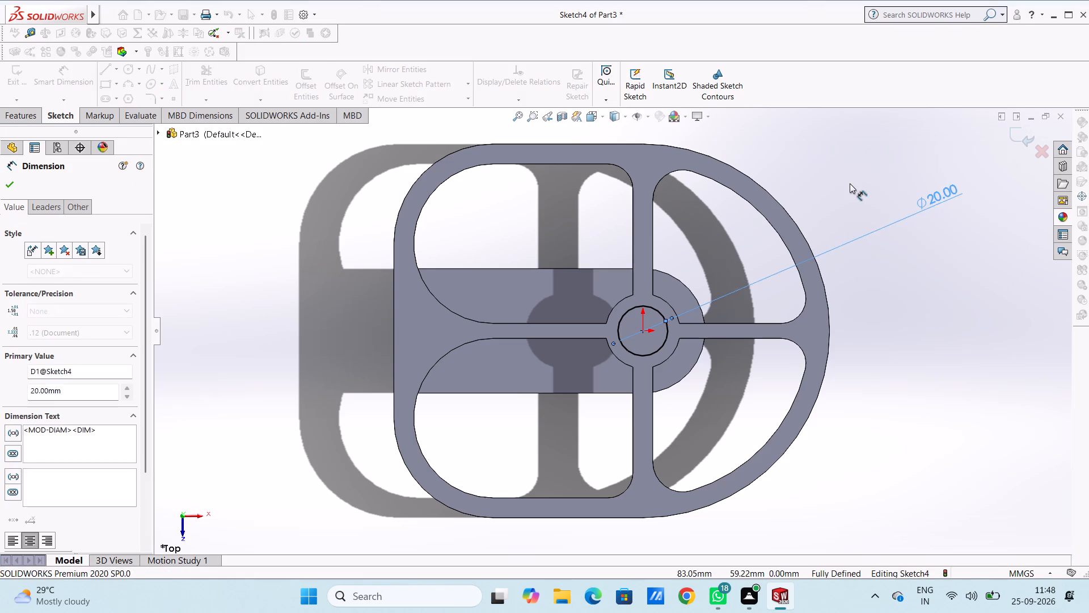
{"action": "key", "text": "Escape"}
{"action": "key", "text": "Escape"}
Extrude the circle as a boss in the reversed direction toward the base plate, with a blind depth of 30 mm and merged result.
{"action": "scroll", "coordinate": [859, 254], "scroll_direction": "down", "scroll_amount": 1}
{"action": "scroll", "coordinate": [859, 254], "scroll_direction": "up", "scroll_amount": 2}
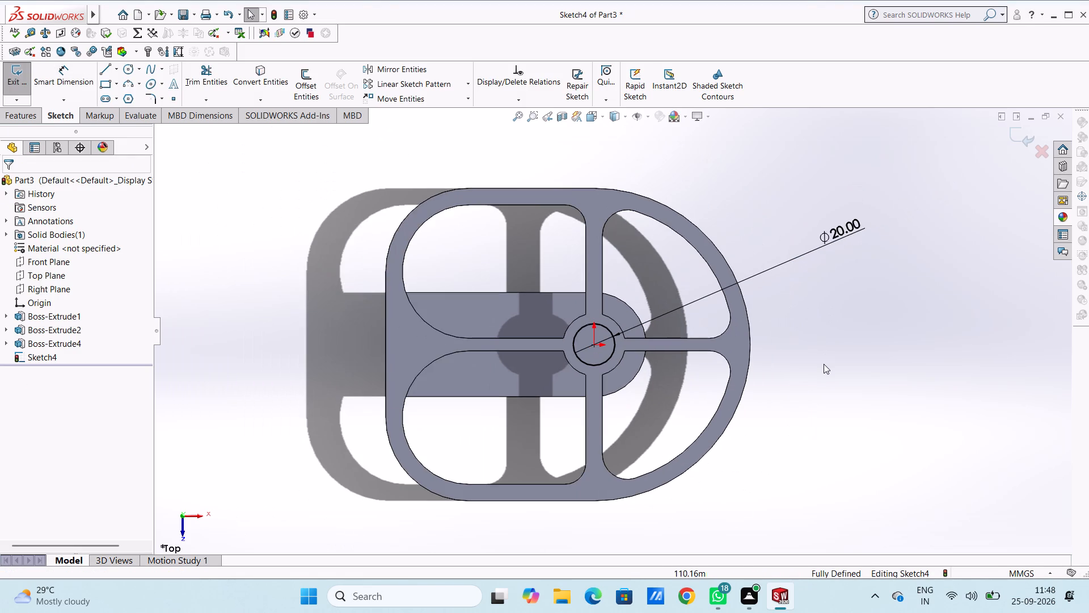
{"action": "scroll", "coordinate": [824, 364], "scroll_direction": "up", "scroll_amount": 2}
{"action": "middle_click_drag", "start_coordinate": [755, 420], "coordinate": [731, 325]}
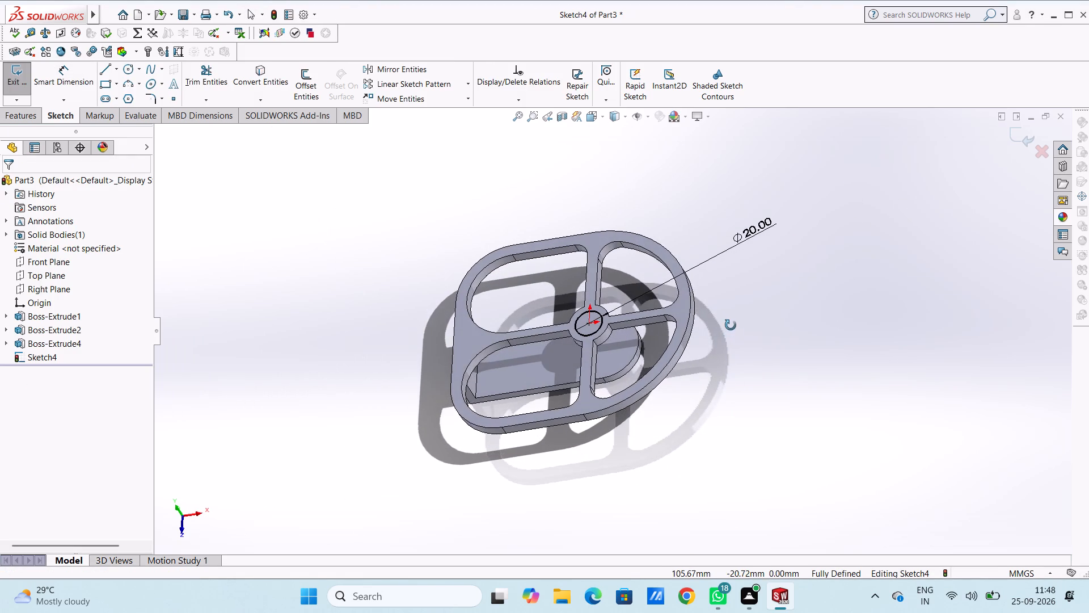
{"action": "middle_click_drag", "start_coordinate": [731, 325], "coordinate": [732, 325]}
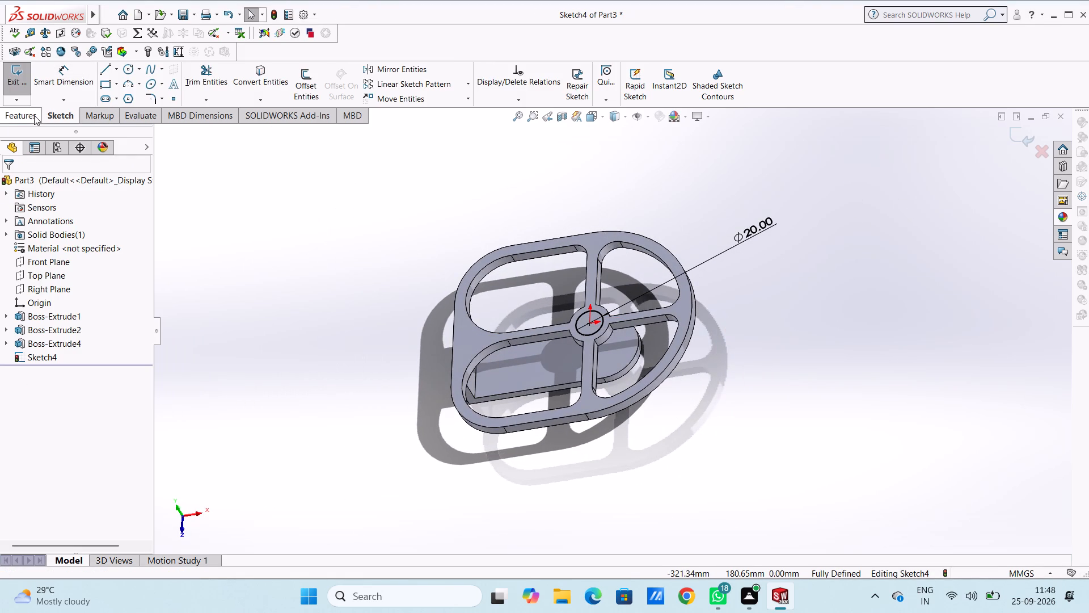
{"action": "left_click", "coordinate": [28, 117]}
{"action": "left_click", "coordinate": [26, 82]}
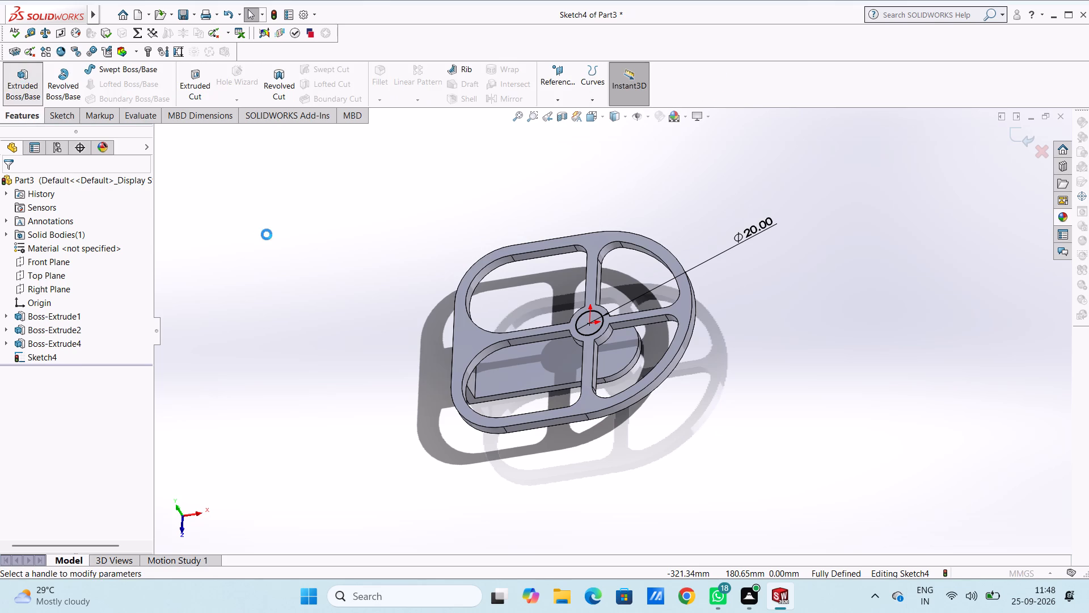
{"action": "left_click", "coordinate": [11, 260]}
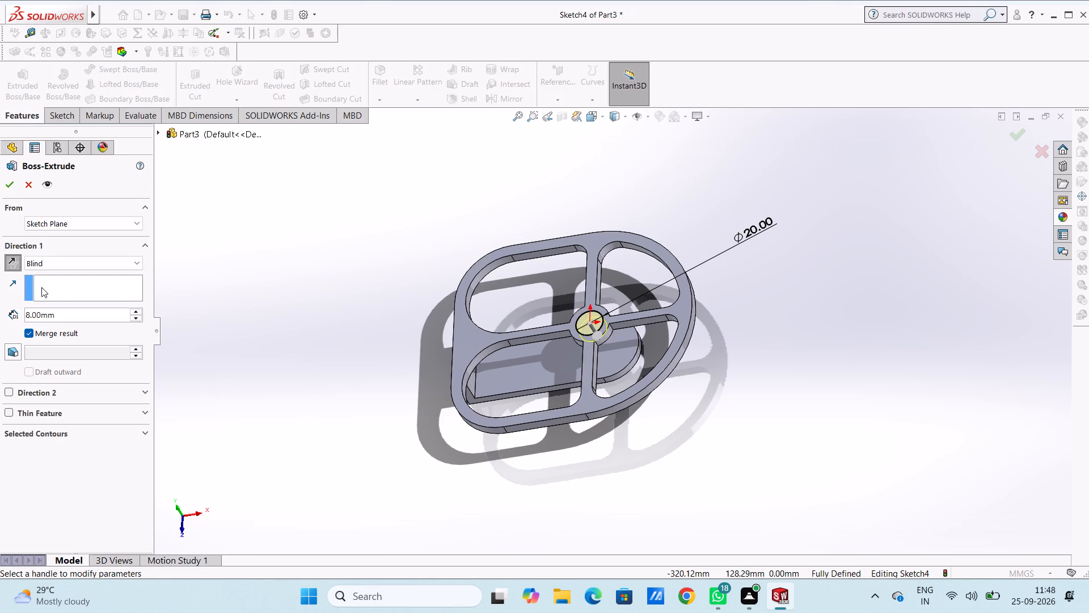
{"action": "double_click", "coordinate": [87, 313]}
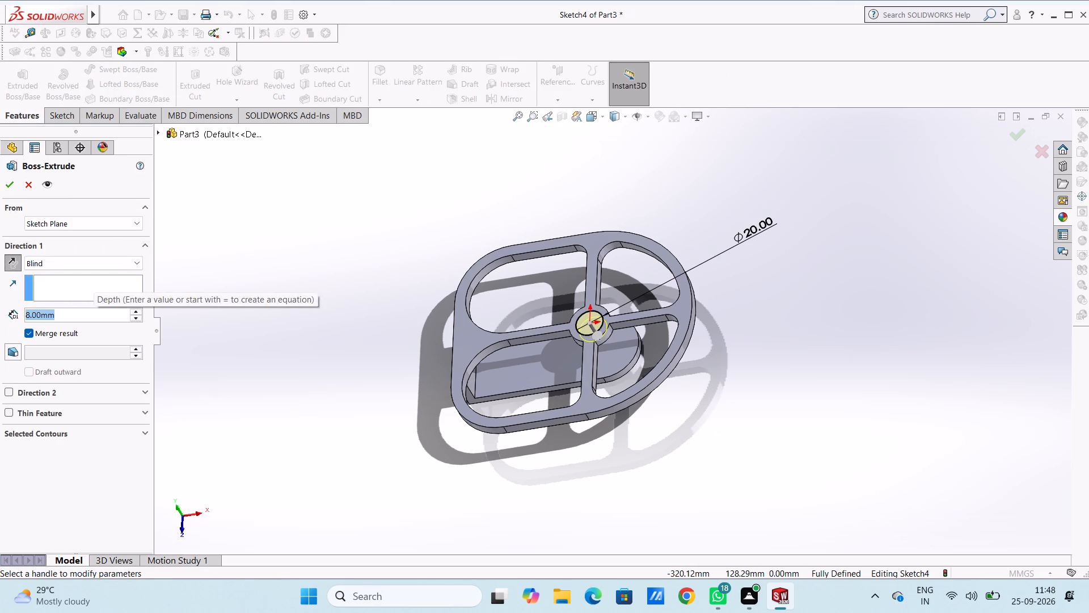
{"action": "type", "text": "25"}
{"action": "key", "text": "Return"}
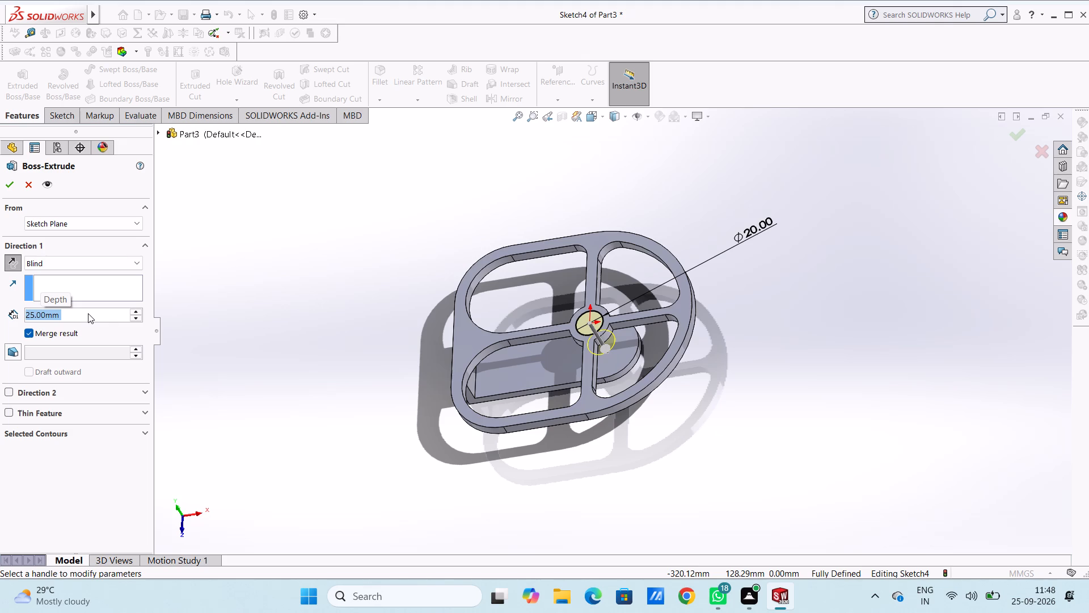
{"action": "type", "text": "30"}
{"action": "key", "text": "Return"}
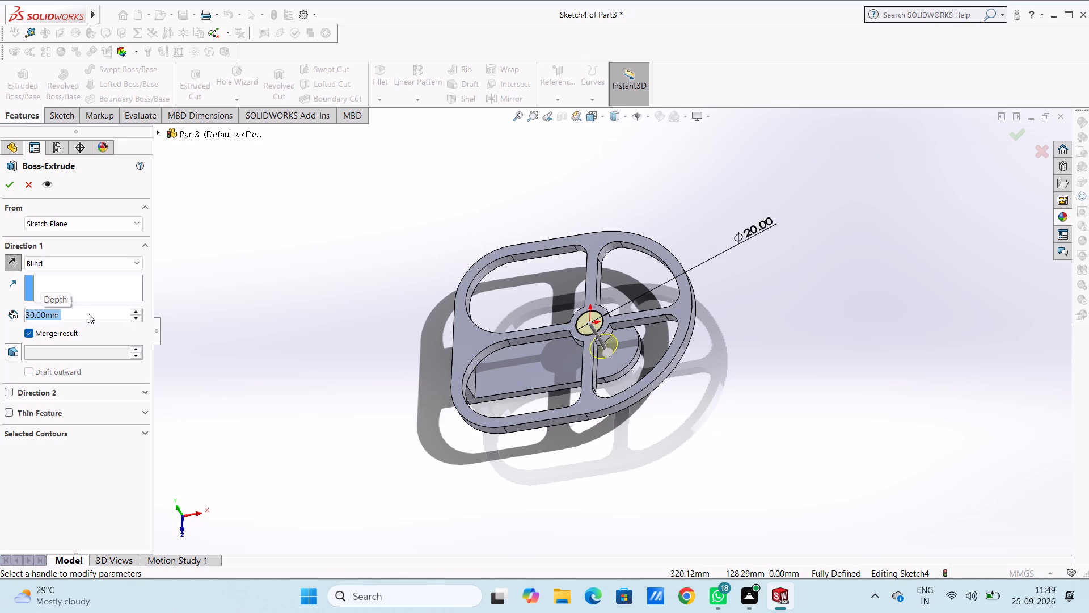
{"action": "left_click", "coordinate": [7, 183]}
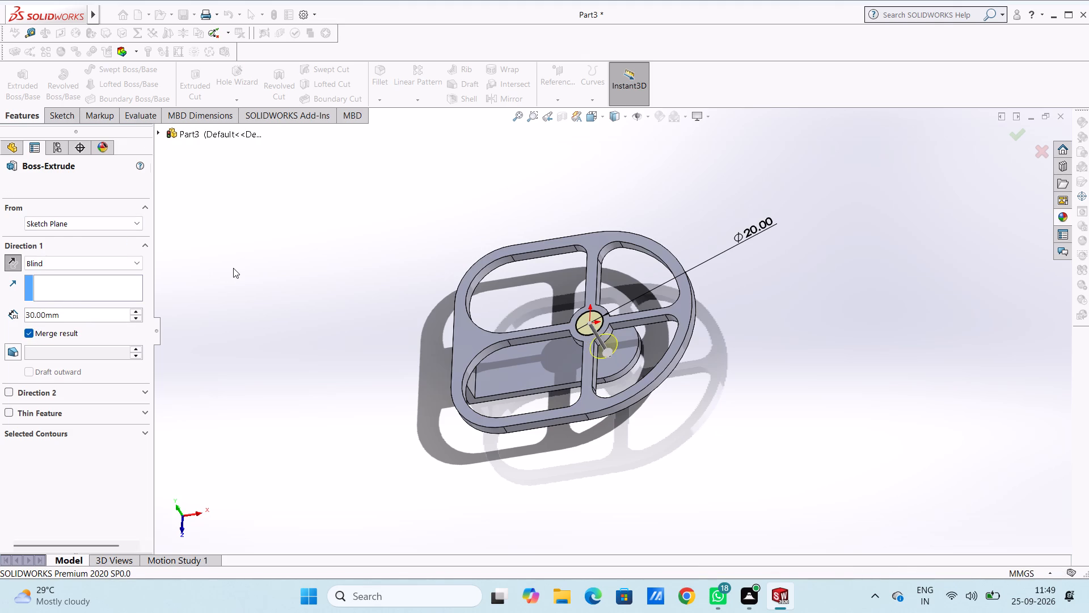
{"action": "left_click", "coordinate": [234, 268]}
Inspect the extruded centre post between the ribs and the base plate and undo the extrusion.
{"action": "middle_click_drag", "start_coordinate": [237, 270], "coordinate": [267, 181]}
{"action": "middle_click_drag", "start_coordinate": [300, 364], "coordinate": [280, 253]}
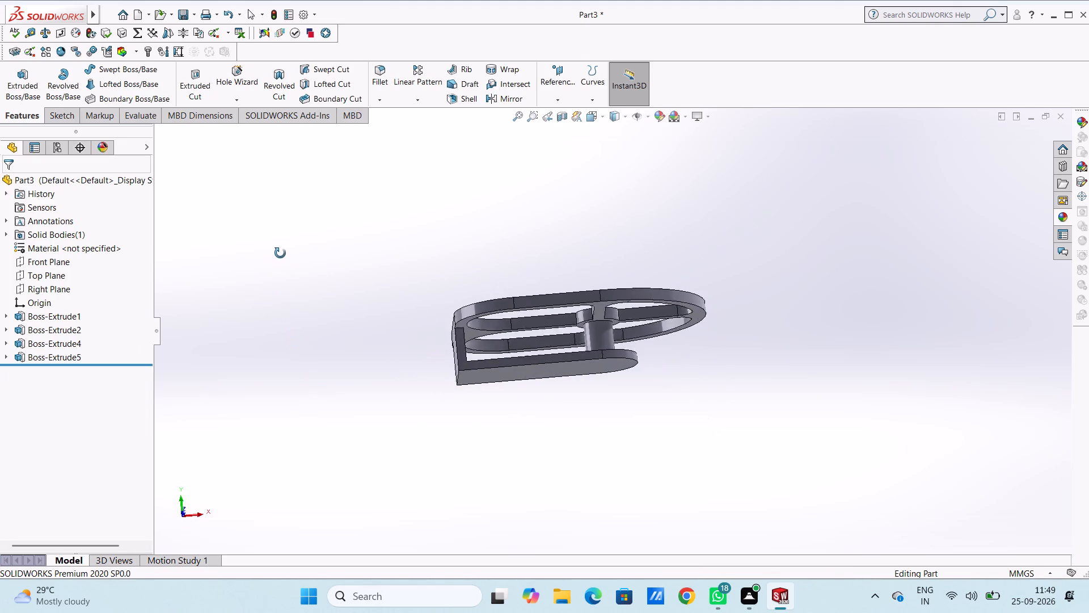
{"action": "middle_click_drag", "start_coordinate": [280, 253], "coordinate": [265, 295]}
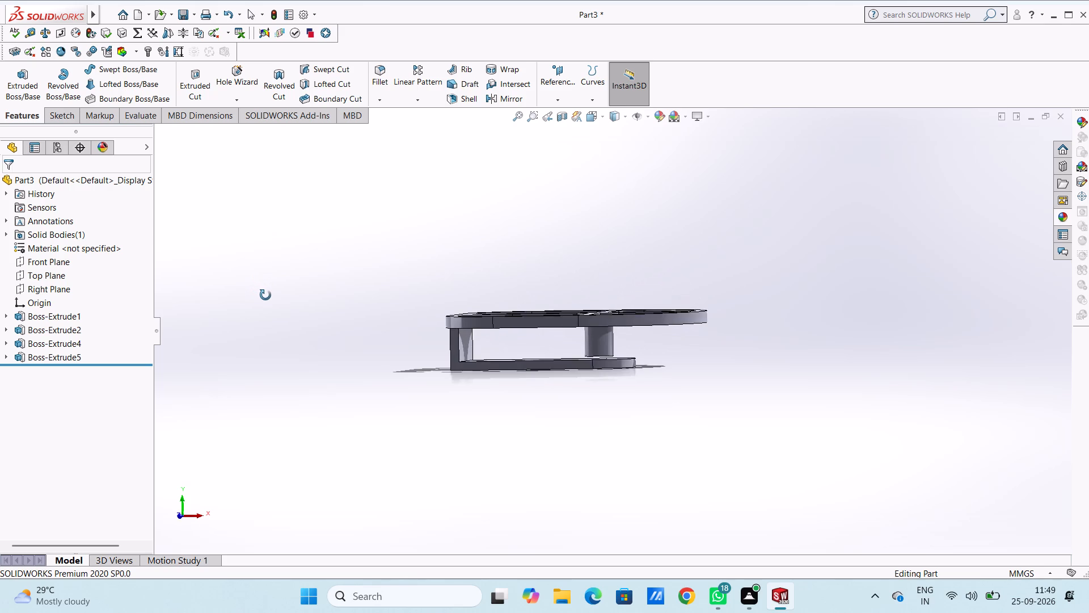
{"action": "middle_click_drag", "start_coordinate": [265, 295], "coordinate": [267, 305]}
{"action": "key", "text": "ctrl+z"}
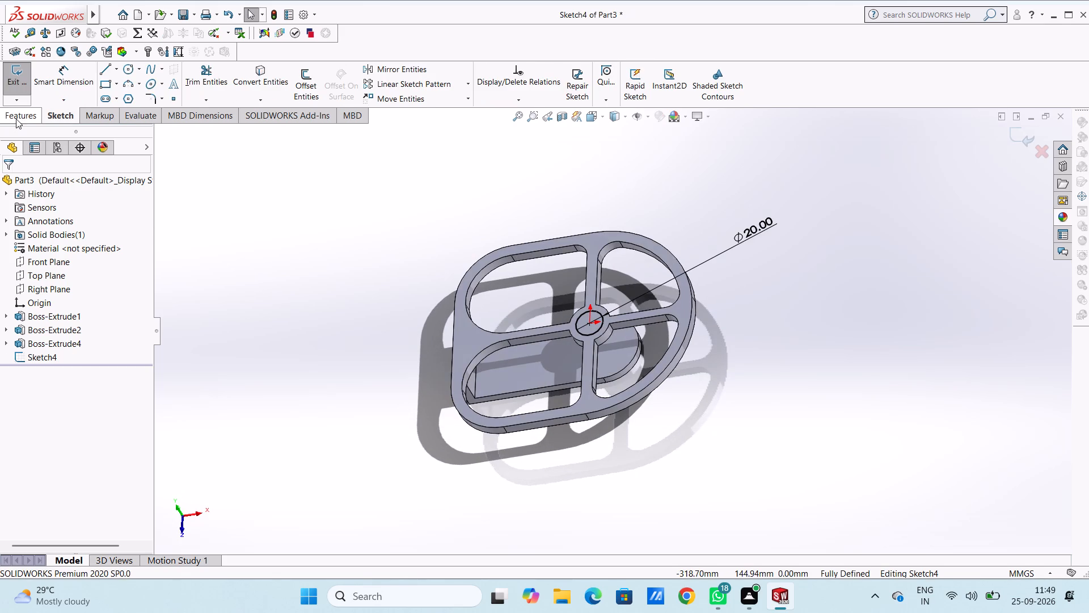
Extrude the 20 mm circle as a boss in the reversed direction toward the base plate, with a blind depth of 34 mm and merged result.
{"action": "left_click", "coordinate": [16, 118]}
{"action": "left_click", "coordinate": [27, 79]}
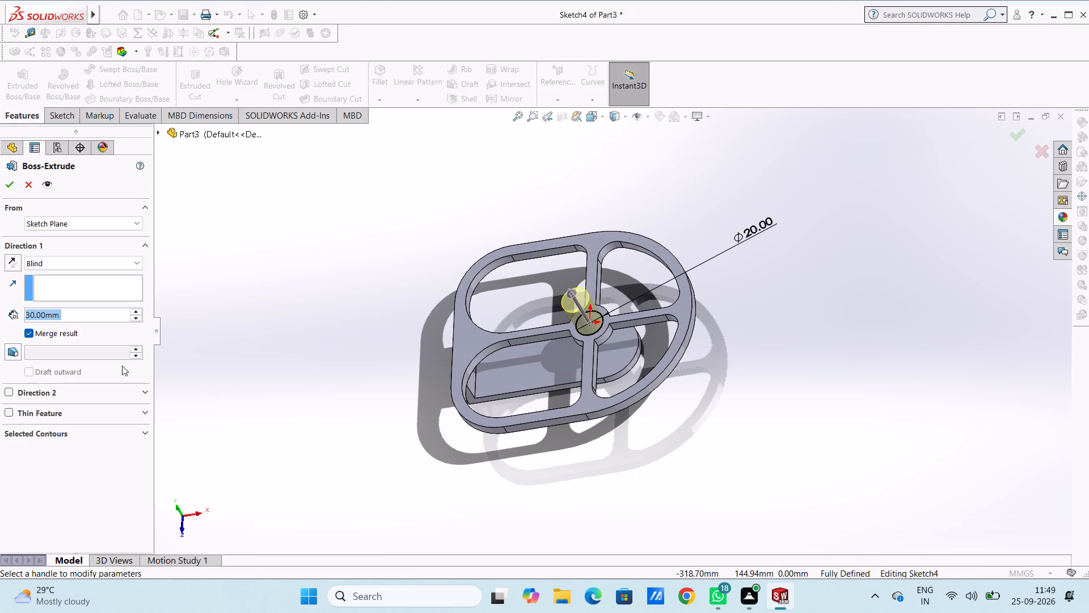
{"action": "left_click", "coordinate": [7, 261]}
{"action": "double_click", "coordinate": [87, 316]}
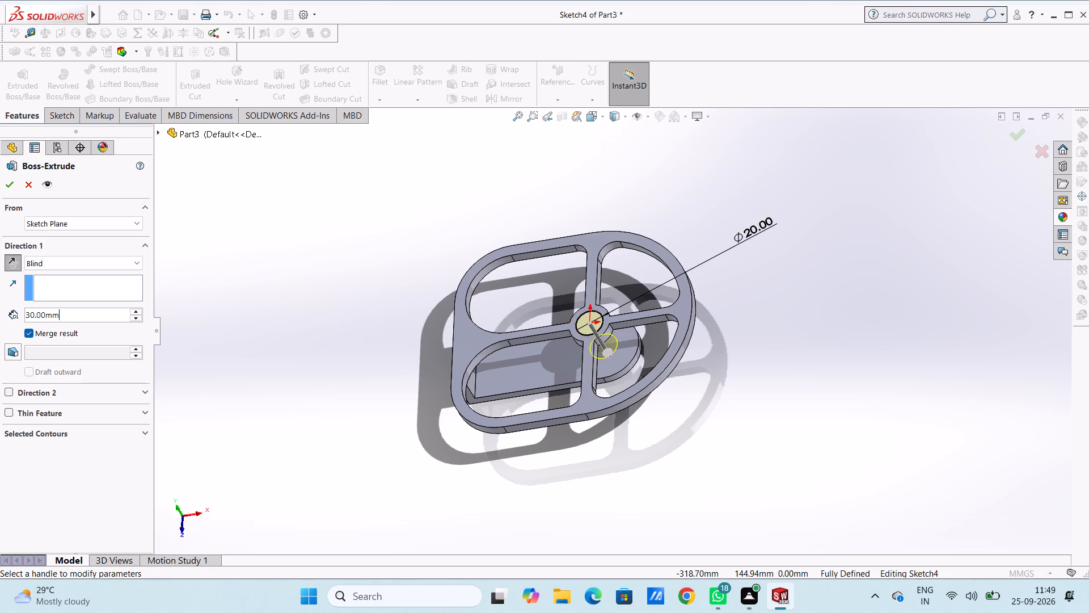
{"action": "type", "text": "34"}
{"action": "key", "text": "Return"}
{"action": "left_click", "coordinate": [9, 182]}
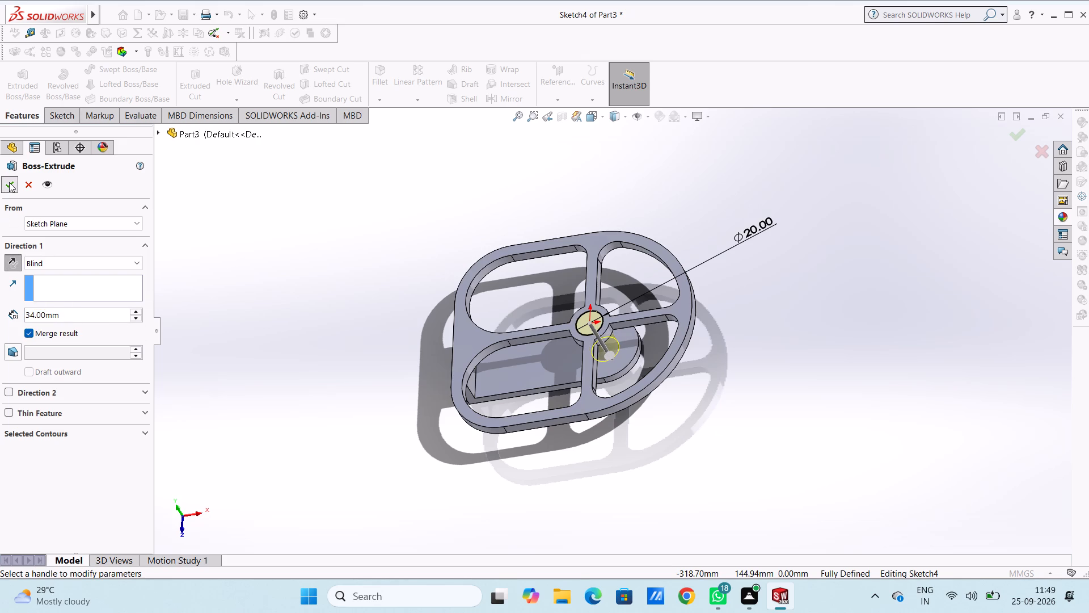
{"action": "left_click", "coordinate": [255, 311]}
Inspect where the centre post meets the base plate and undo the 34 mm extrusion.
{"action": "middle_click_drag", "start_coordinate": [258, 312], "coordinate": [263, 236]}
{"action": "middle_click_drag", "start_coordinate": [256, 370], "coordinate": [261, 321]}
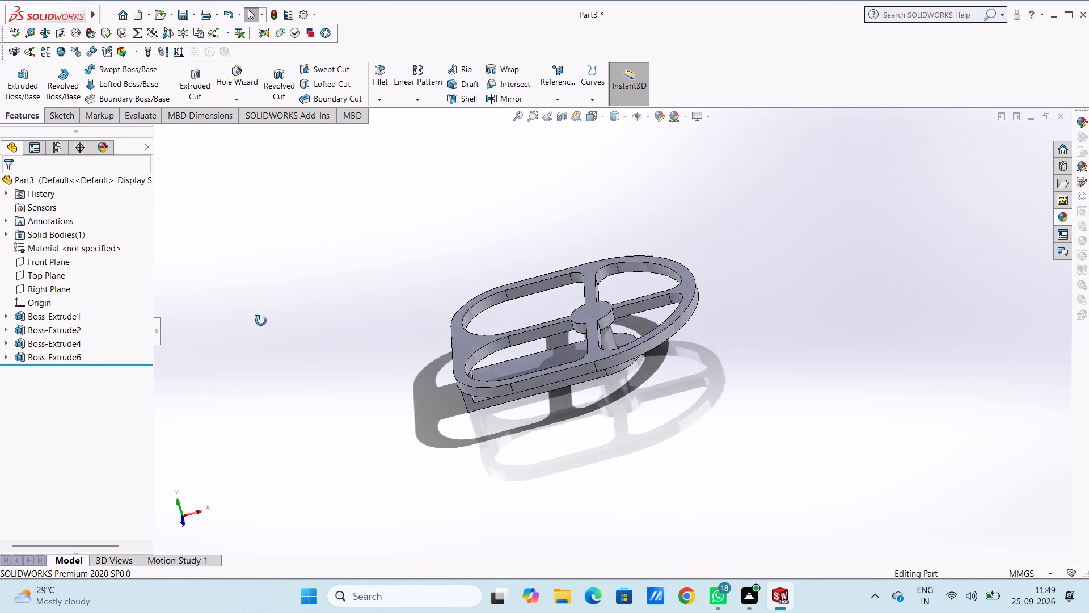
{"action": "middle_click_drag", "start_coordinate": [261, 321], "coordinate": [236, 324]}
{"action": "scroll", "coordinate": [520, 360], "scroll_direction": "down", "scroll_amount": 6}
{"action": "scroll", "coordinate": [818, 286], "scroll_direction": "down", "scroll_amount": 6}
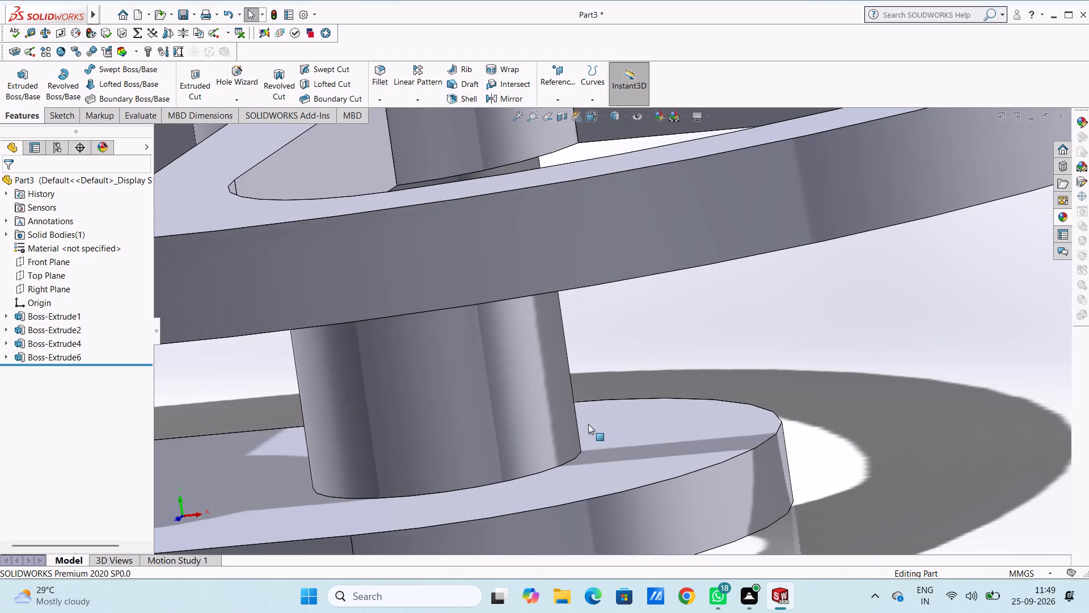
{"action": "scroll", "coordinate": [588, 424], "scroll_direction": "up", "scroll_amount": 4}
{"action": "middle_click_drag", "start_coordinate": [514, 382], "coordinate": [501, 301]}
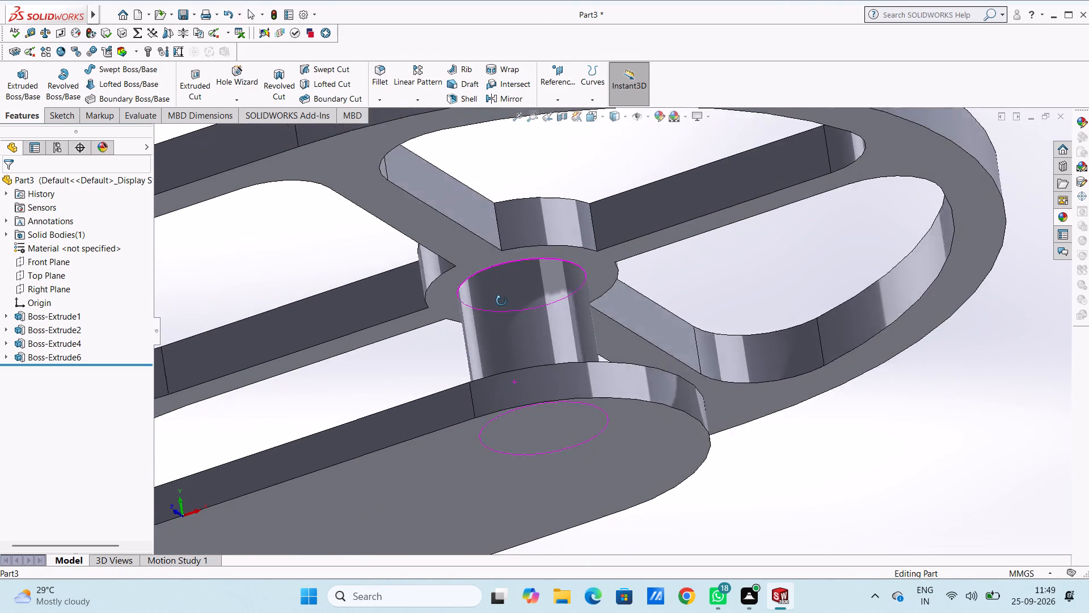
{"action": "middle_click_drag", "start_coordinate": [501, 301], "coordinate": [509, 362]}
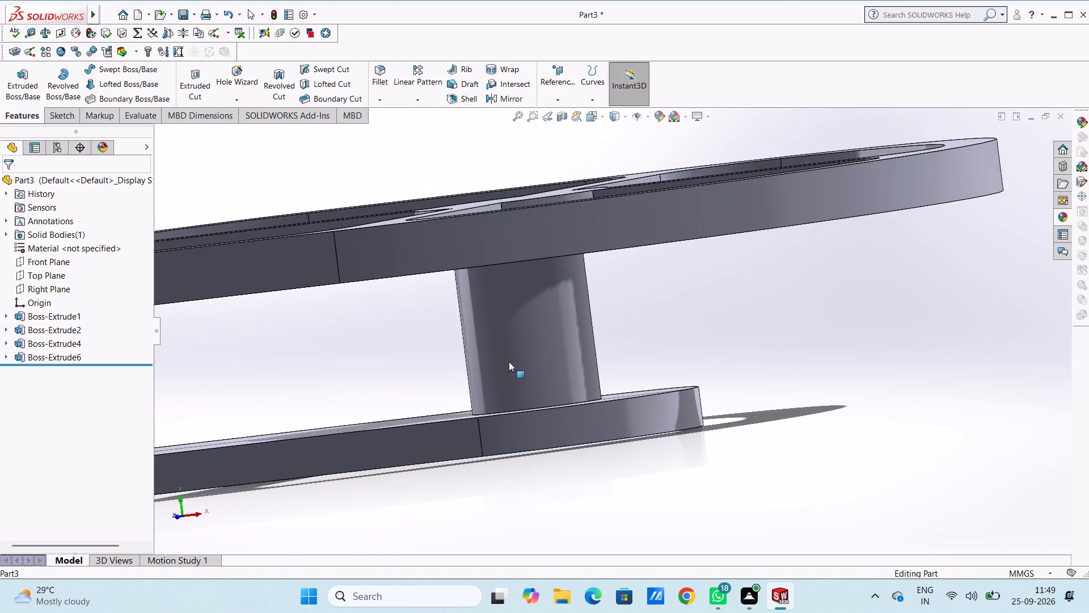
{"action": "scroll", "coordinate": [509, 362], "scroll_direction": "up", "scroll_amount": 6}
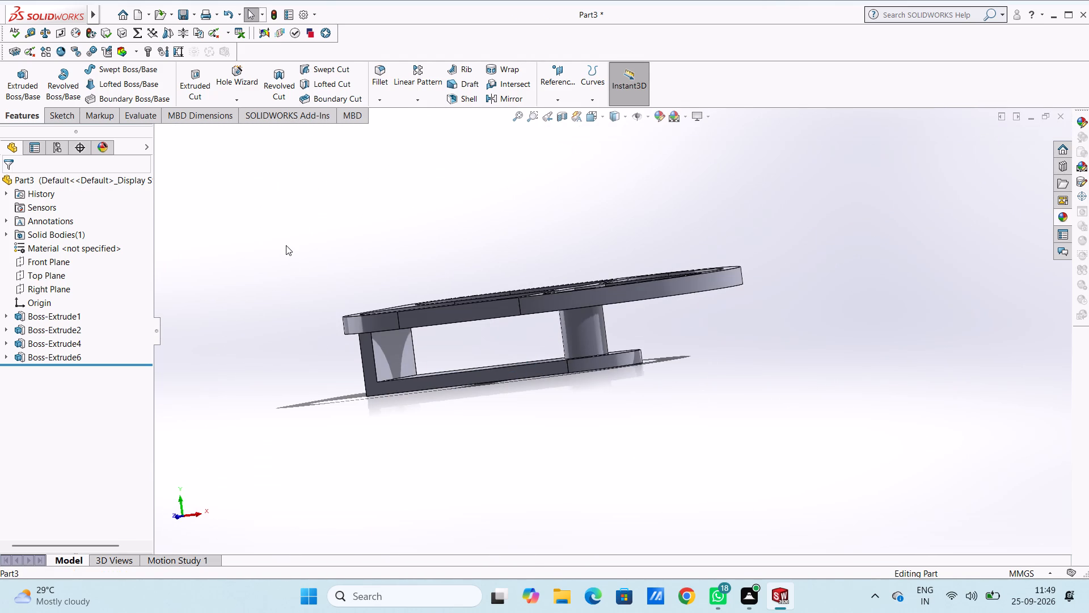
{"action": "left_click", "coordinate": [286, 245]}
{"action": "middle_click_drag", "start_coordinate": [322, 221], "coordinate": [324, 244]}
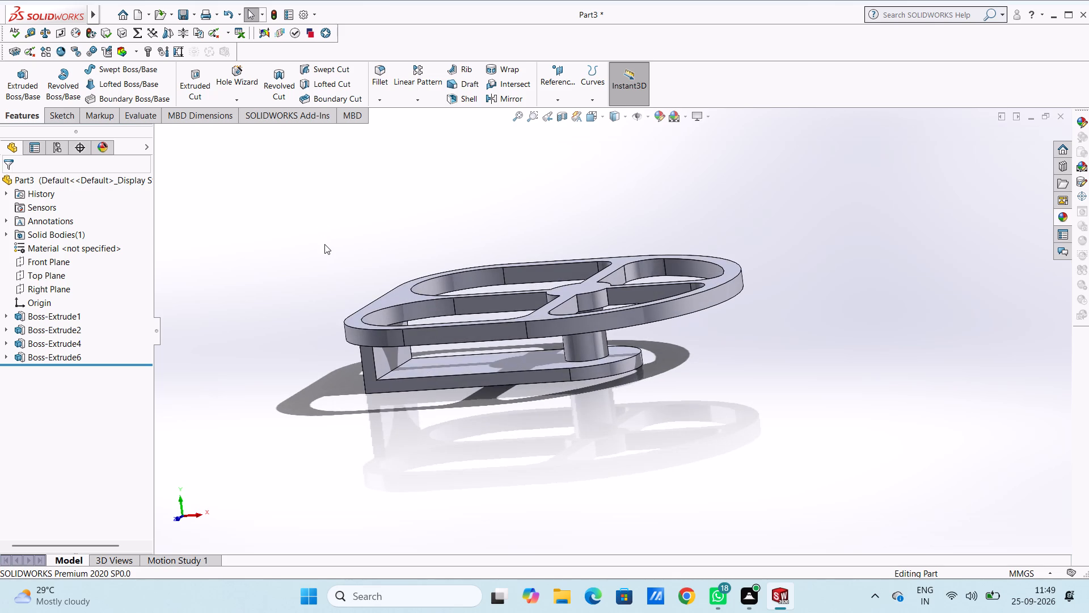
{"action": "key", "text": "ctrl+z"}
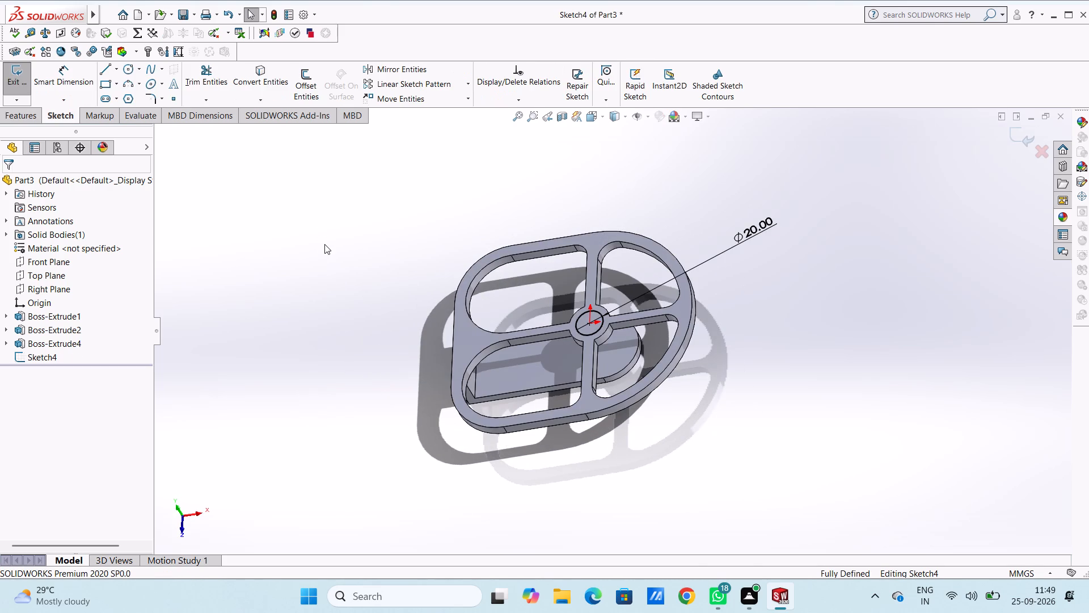
Extrude the 20 mm circle as a boss in the reversed direction toward the base plate, with a blind depth of 35 mm and merged result.
{"action": "left_click", "coordinate": [18, 111]}
{"action": "left_click", "coordinate": [14, 85]}
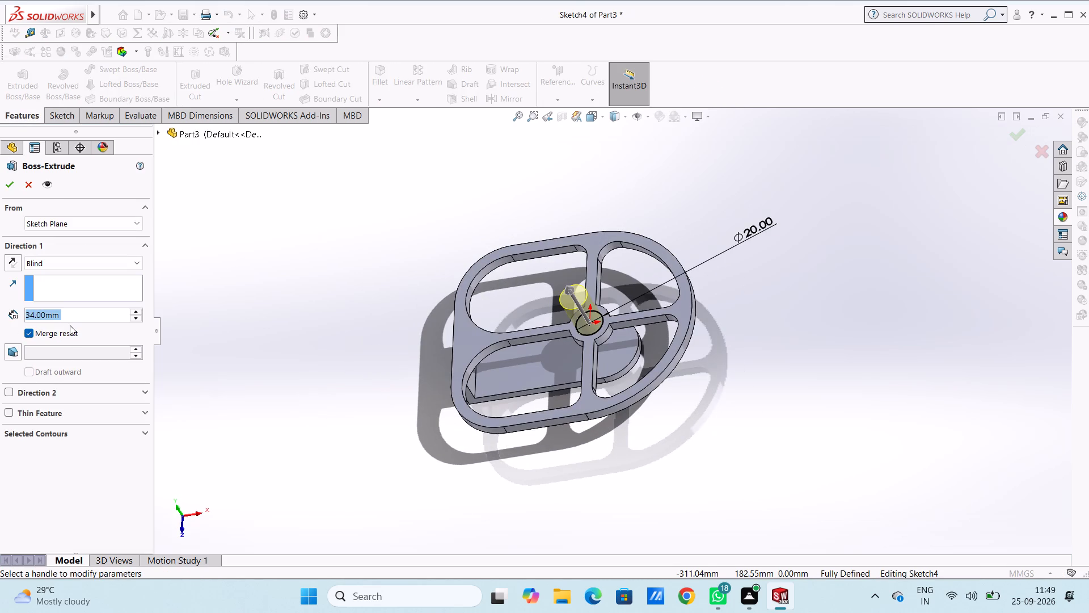
{"action": "type", "text": "35"}
{"action": "key", "text": "Return"}
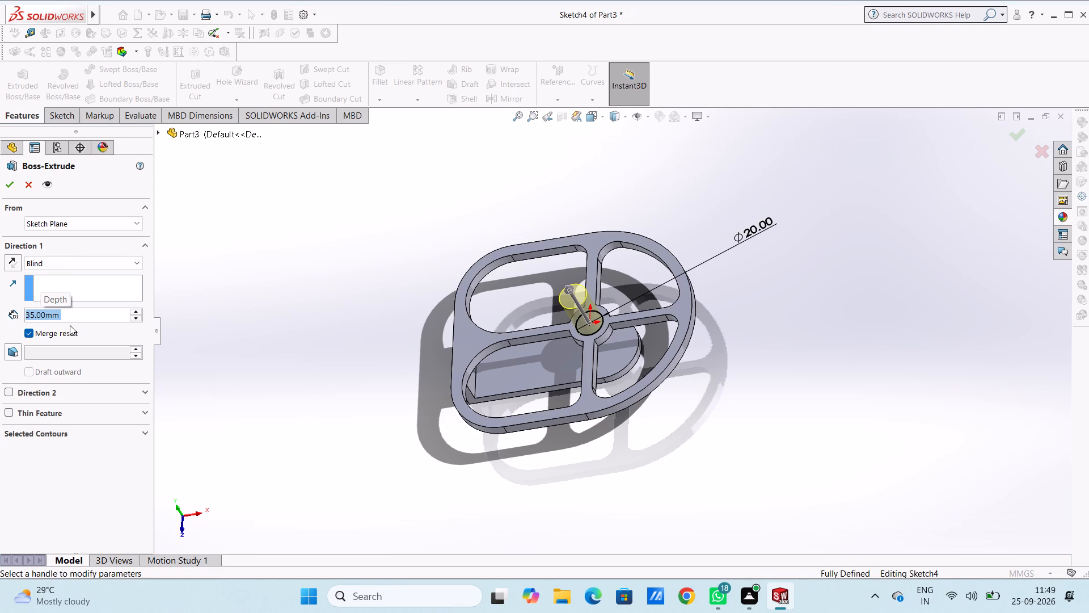
{"action": "left_click", "coordinate": [11, 264]}
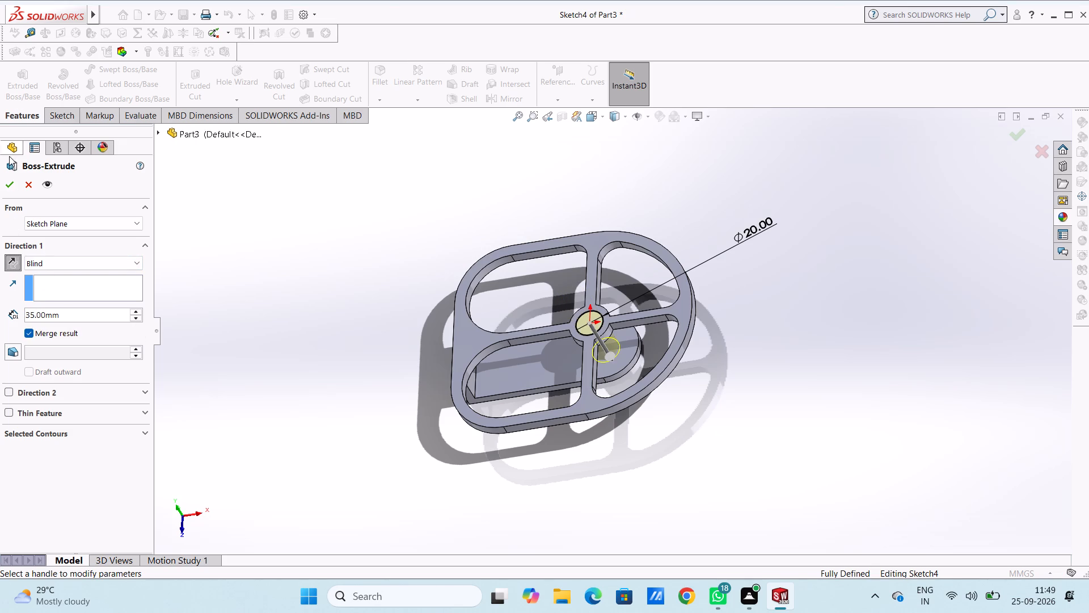
{"action": "left_click", "coordinate": [12, 185]}
{"action": "left_click", "coordinate": [204, 266]}
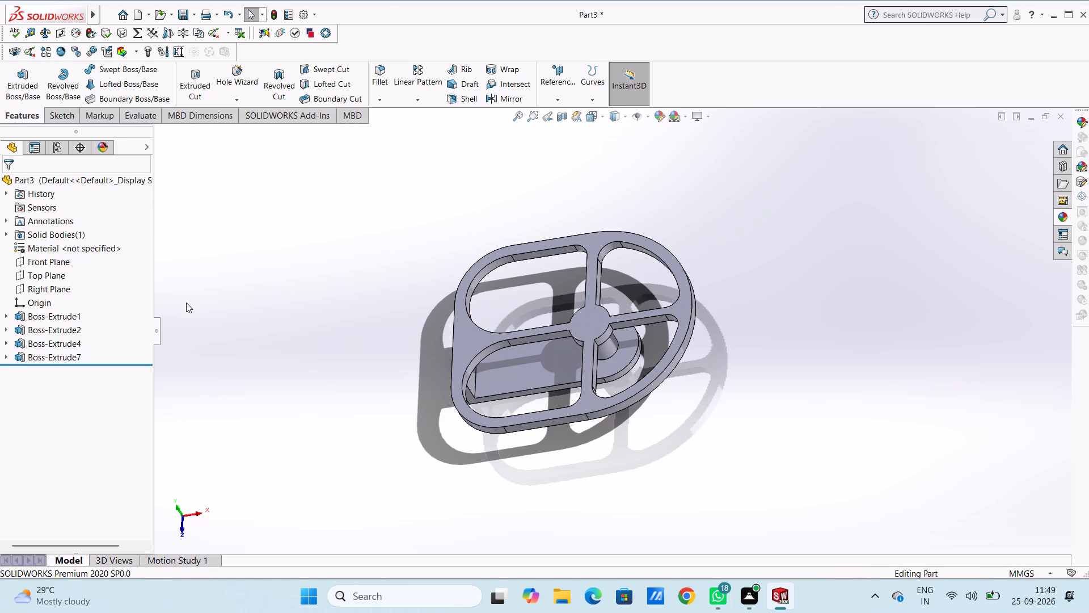
Examine the centre post from the side and from below, checking how it meets the ribs and the base plate.
{"action": "middle_click_drag", "start_coordinate": [175, 313], "coordinate": [180, 192]}
{"action": "middle_click_drag", "start_coordinate": [295, 377], "coordinate": [268, 334]}
{"action": "scroll", "coordinate": [657, 359], "scroll_direction": "down", "scroll_amount": 2}
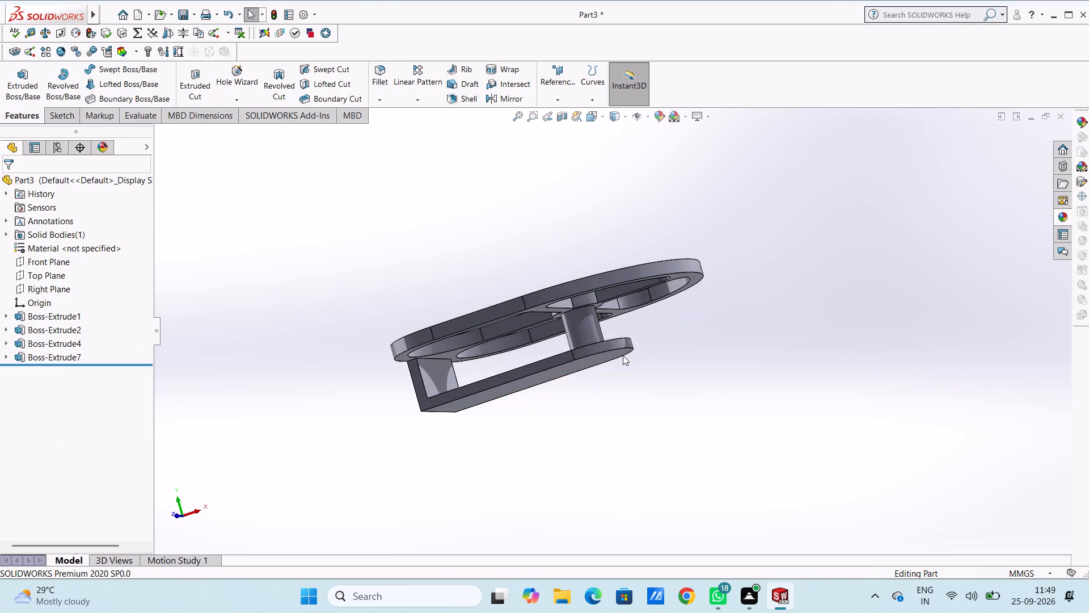
{"action": "scroll", "coordinate": [623, 355], "scroll_direction": "down", "scroll_amount": 3}
{"action": "middle_click_drag", "start_coordinate": [551, 318], "coordinate": [556, 334]}
{"action": "left_click", "coordinate": [550, 341]}
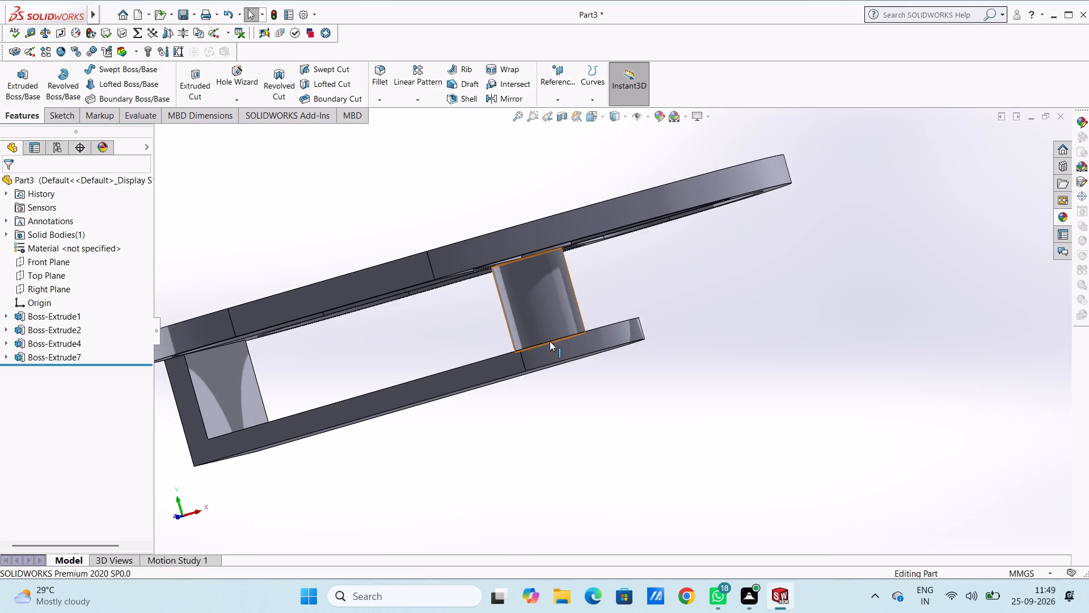
{"action": "left_click", "coordinate": [749, 359]}
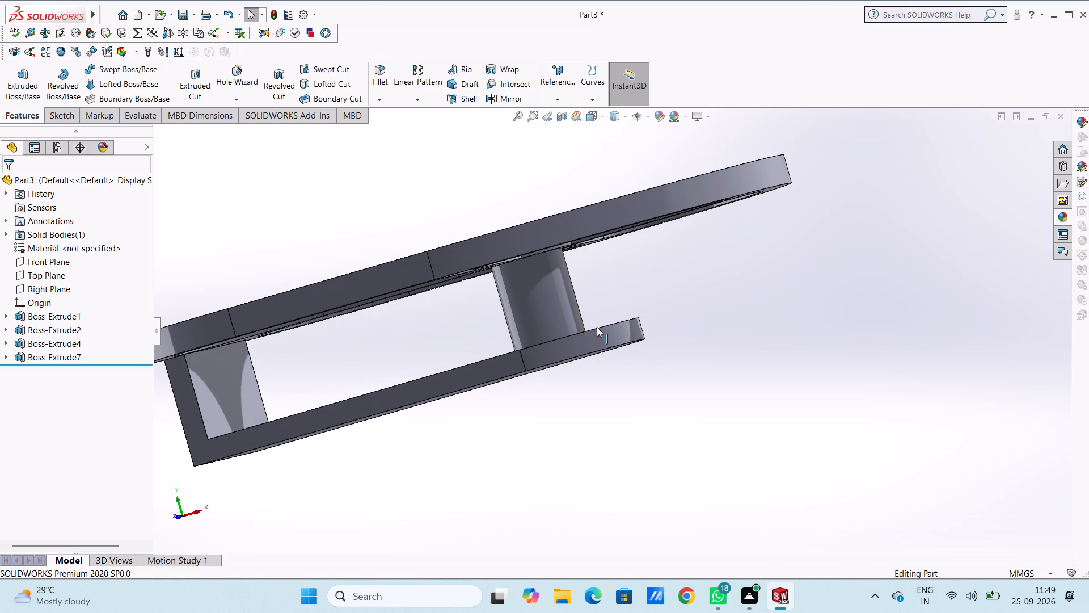
{"action": "middle_click_drag", "start_coordinate": [596, 327], "coordinate": [600, 355]}
{"action": "scroll", "coordinate": [506, 329], "scroll_direction": "down", "scroll_amount": 6}
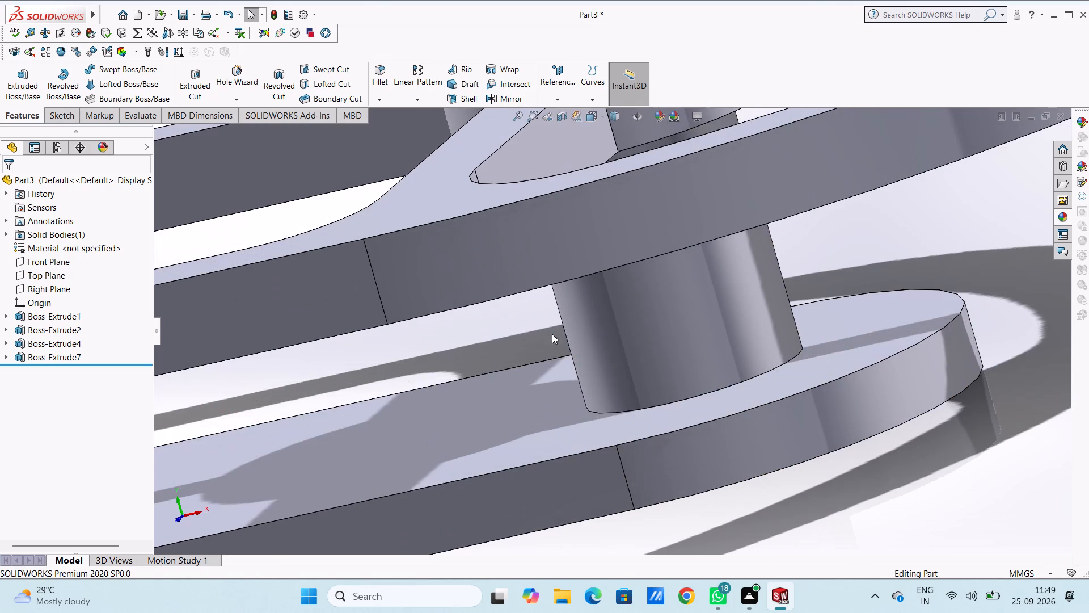
{"action": "middle_click_drag", "start_coordinate": [706, 389], "coordinate": [695, 383]}
{"action": "scroll", "coordinate": [693, 382], "scroll_direction": "up", "scroll_amount": 5}
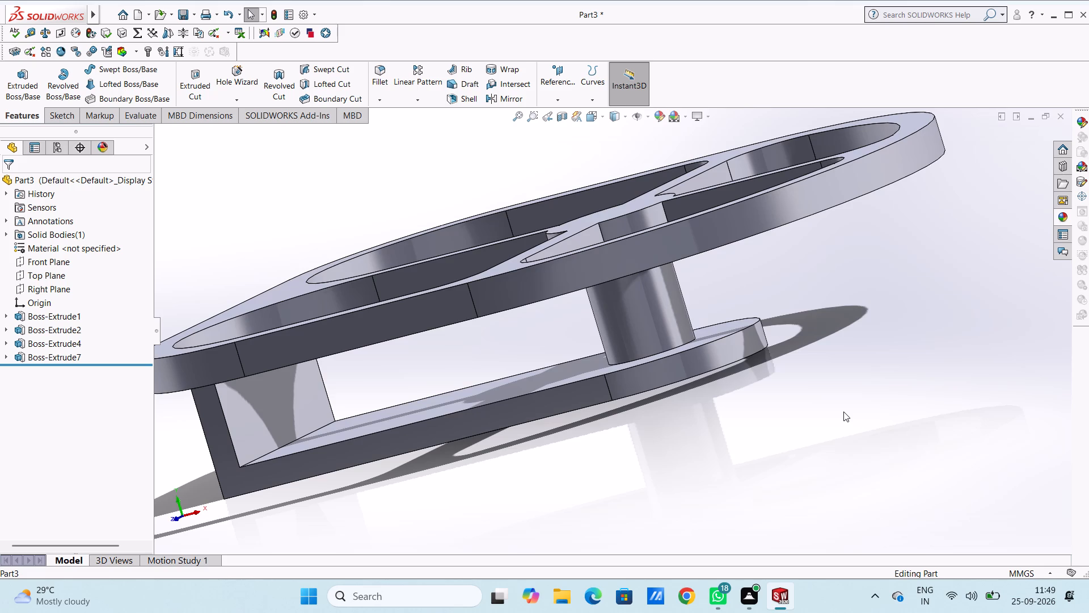
{"action": "key", "text": "ctrl+7"}
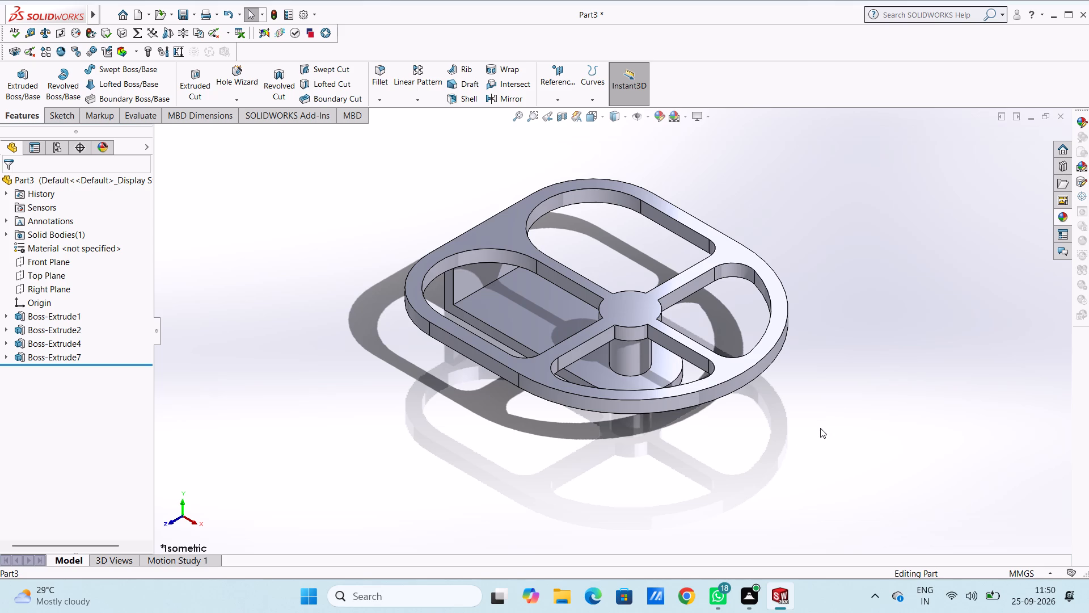
Start a sketch on the upper face of the rim and ribs and draw a 10 mm radius circle centred on the origin.
{"action": "key", "text": "ctrl+5"}
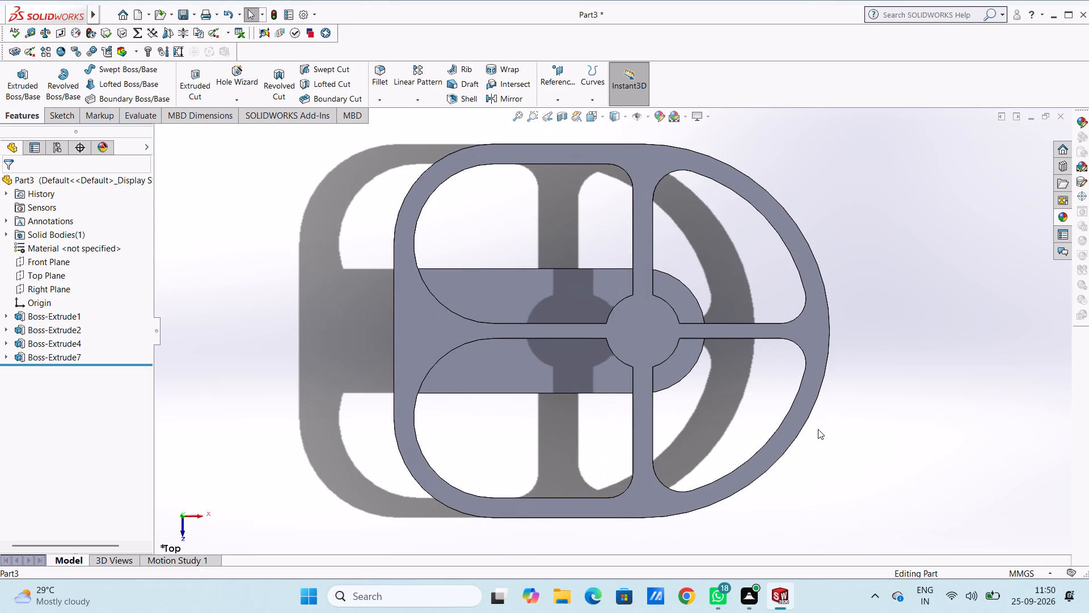
{"action": "left_click", "coordinate": [643, 331]}
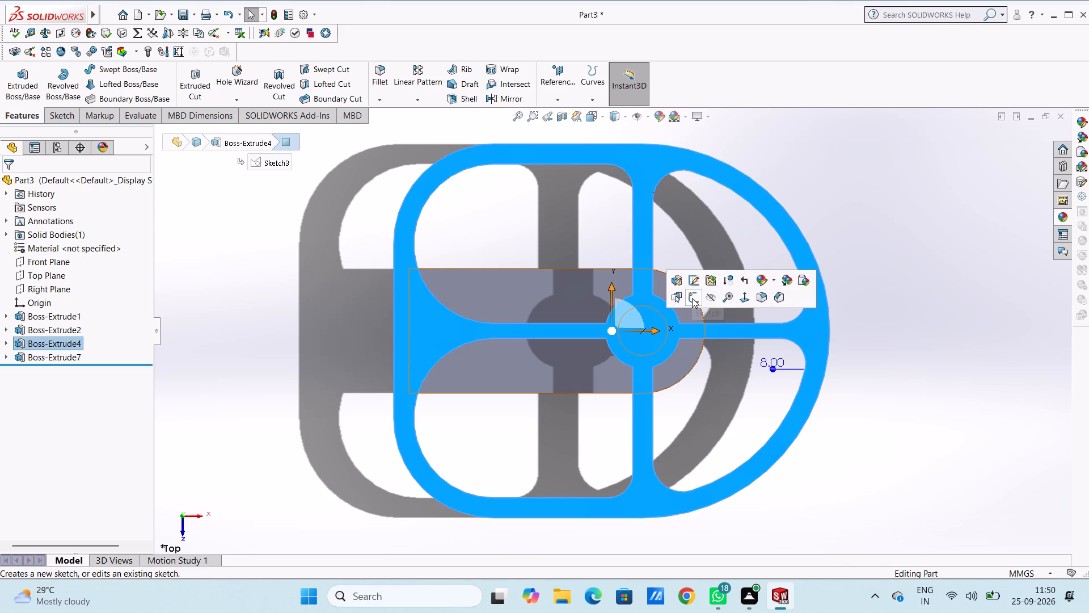
{"action": "left_click", "coordinate": [692, 298]}
{"action": "left_click", "coordinate": [699, 243]}
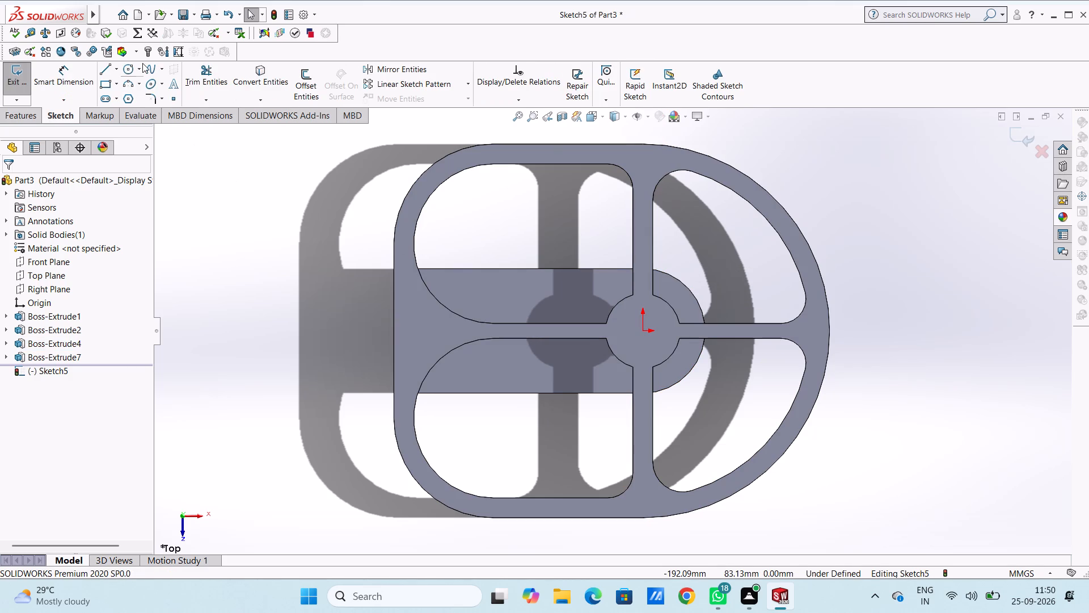
{"action": "left_click", "coordinate": [129, 67]}
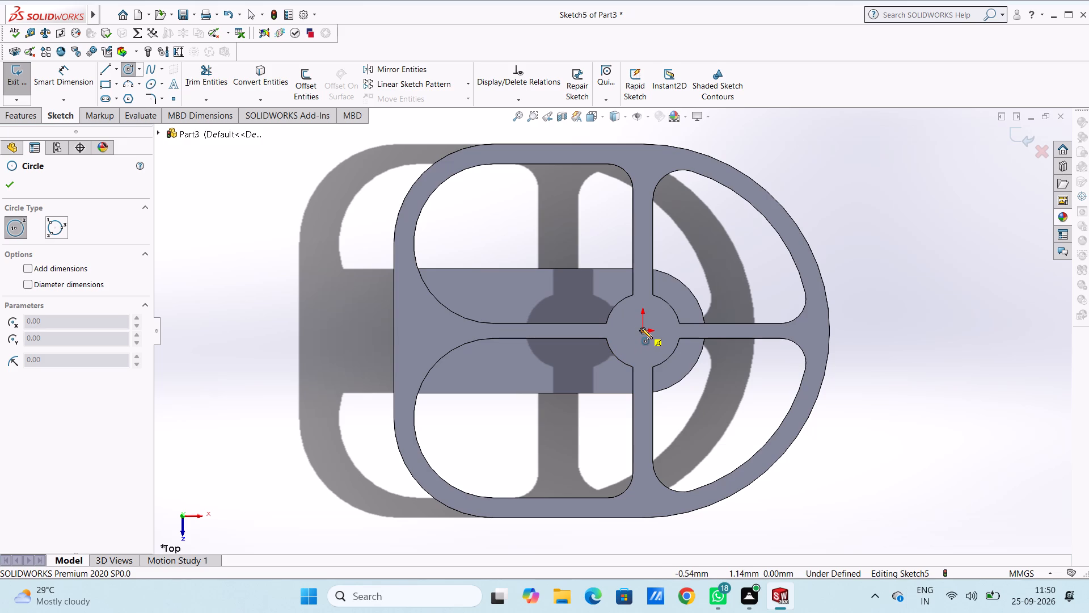
{"action": "left_click", "coordinate": [641, 329]}
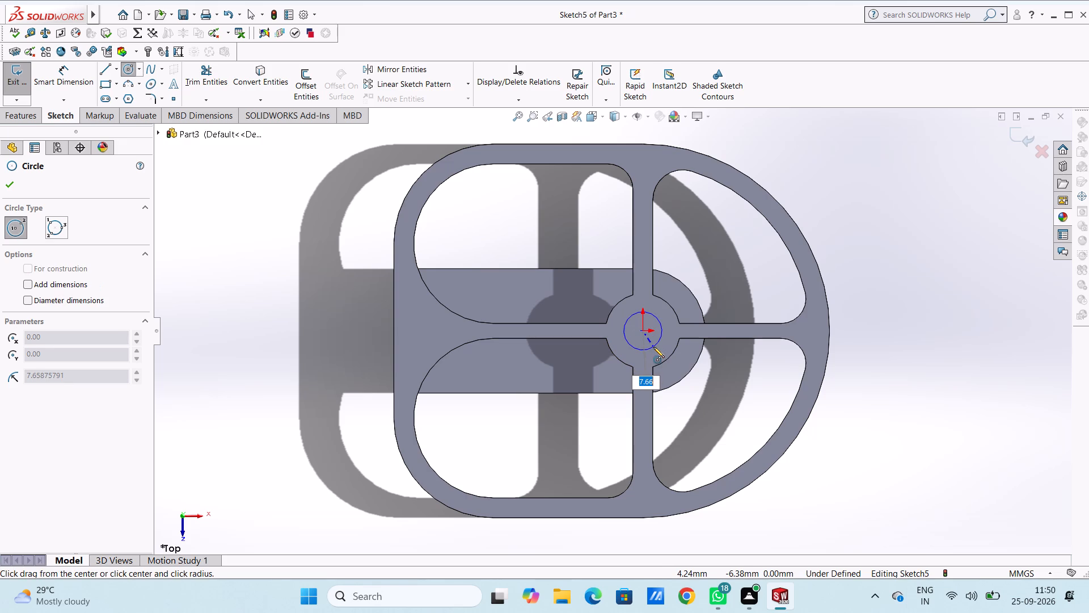
{"action": "type", "text": "10"}
{"action": "key", "text": "Return"}
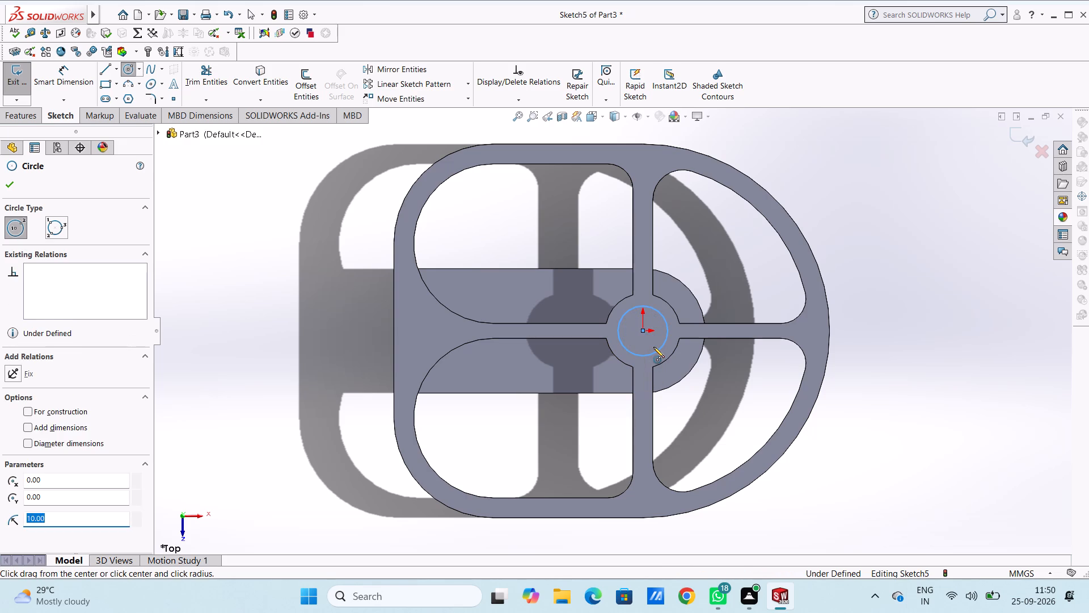
{"action": "key", "text": "Escape"}
{"action": "key", "text": "Escape"}
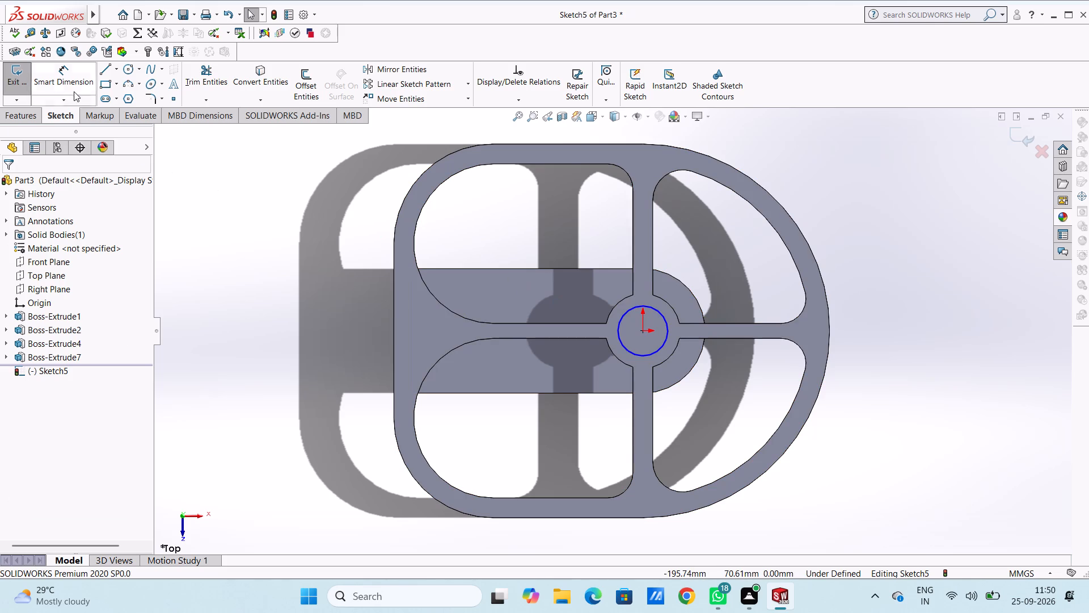
Dimension the new circle's diameter, placing the dimension outside the rim.
{"action": "left_click", "coordinate": [73, 89]}
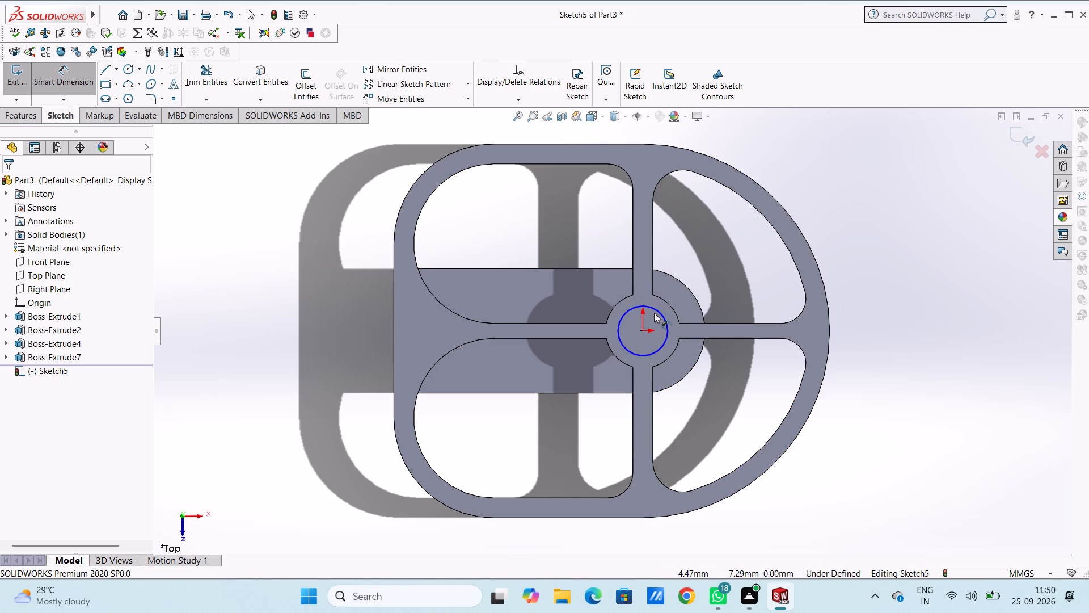
{"action": "left_click", "coordinate": [656, 310]}
{"action": "left_click", "coordinate": [890, 235]}
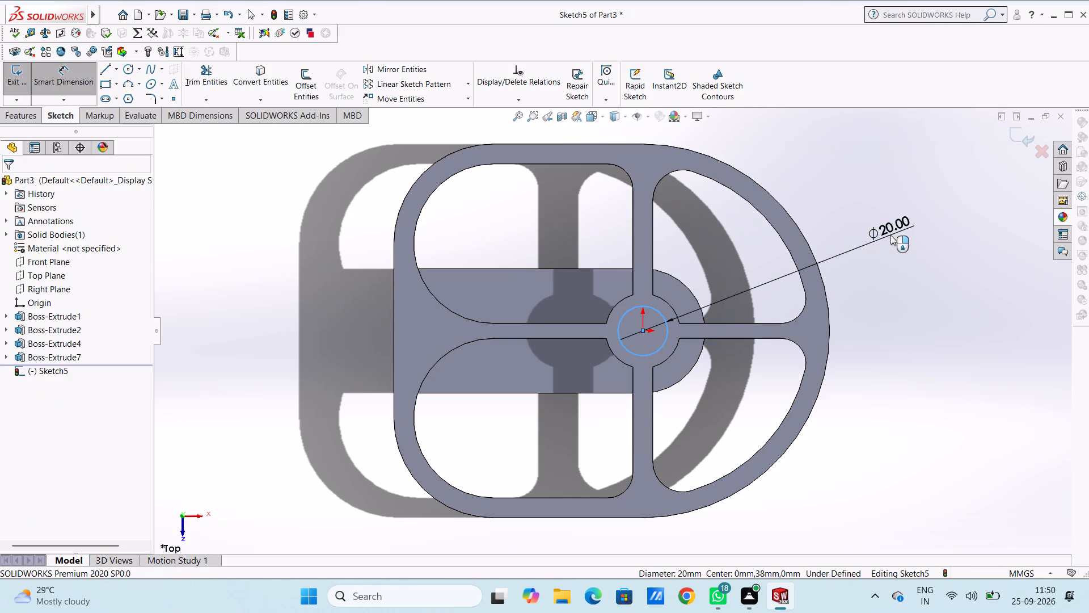
{"action": "left_click", "coordinate": [839, 217]}
{"action": "left_click", "coordinate": [851, 178]}
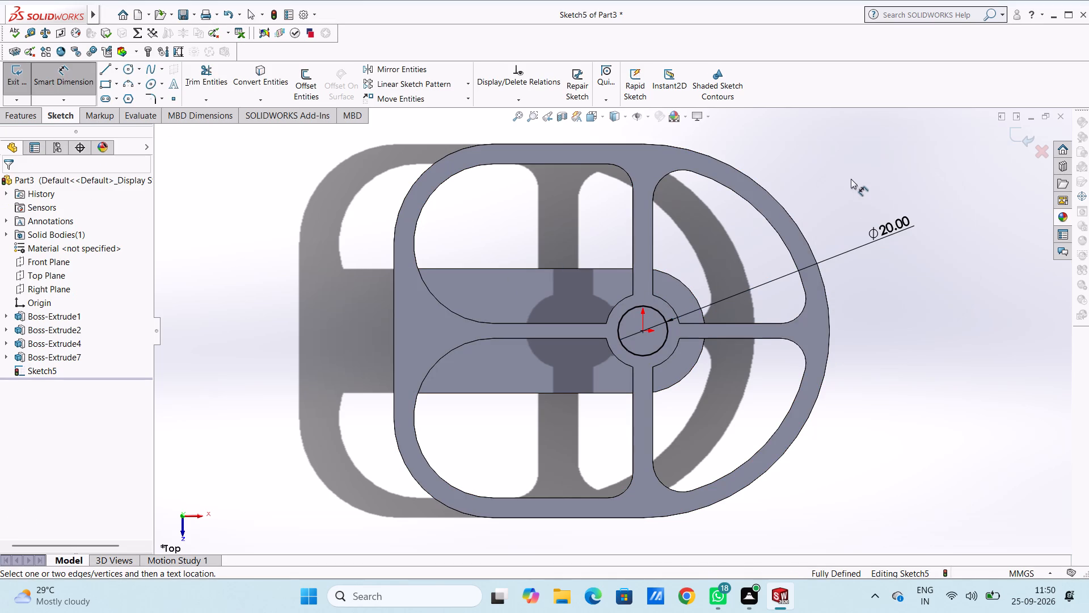
Extrude the 20 mm circle upward from the rim face as a blind boss 40 mm deep, with merged result.
{"action": "left_click", "coordinate": [20, 117]}
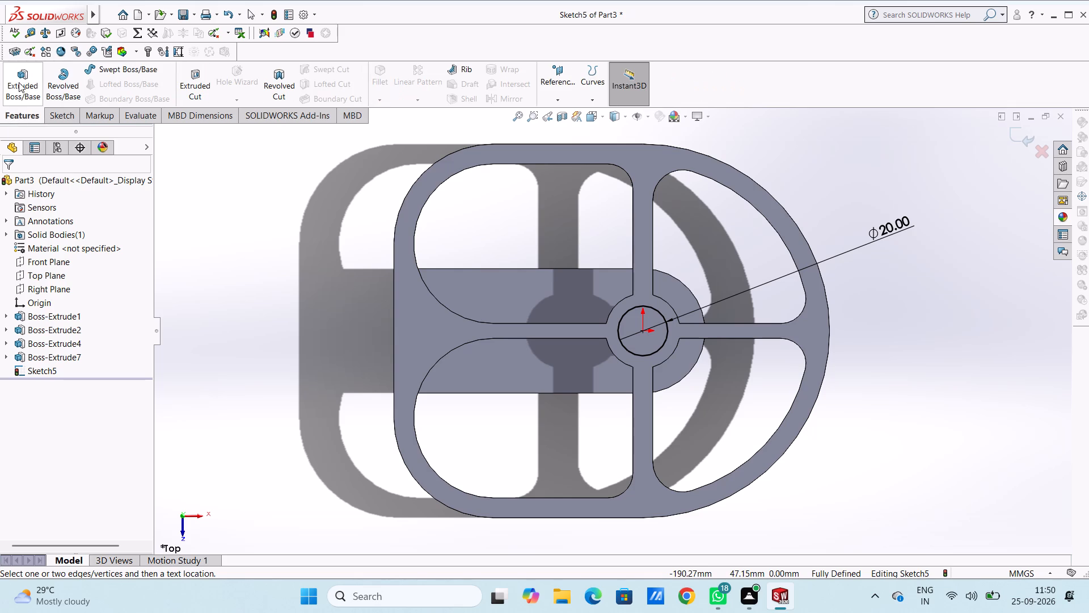
{"action": "left_click", "coordinate": [20, 82]}
{"action": "scroll", "coordinate": [225, 257], "scroll_direction": "up", "scroll_amount": 3}
{"action": "middle_click_drag", "start_coordinate": [309, 295], "coordinate": [315, 286]}
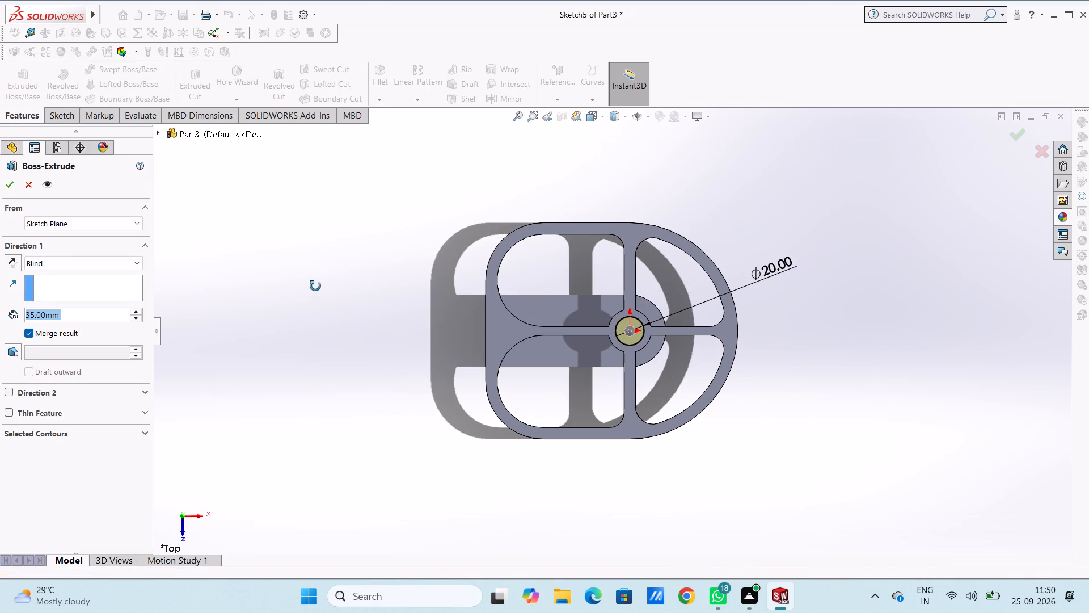
{"action": "middle_click_drag", "start_coordinate": [315, 286], "coordinate": [335, 182]}
{"action": "middle_click_drag", "start_coordinate": [328, 332], "coordinate": [326, 201]}
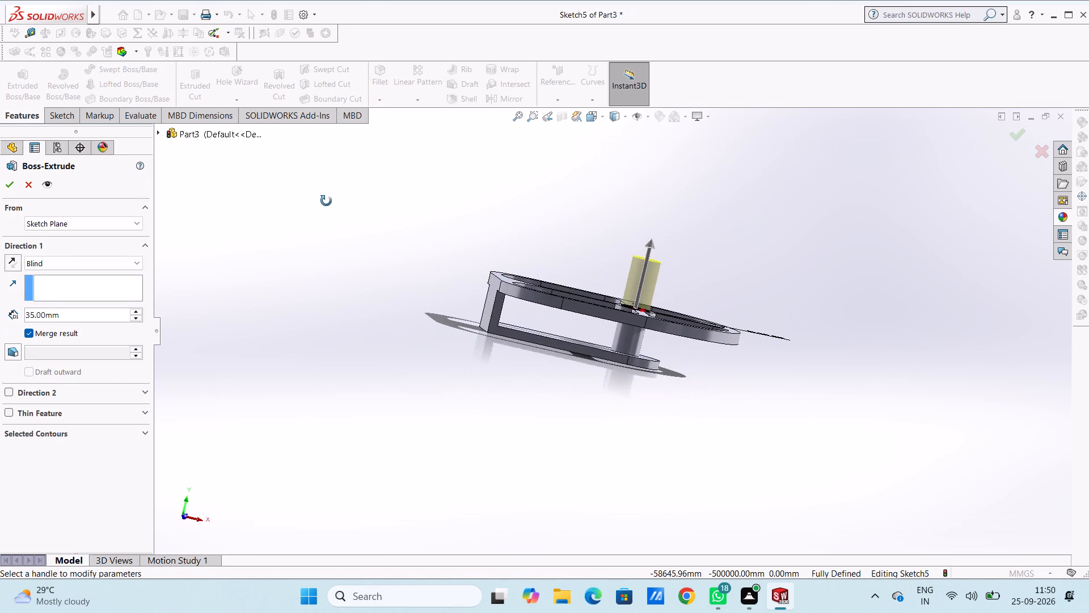
{"action": "middle_click_drag", "start_coordinate": [326, 201], "coordinate": [328, 205]}
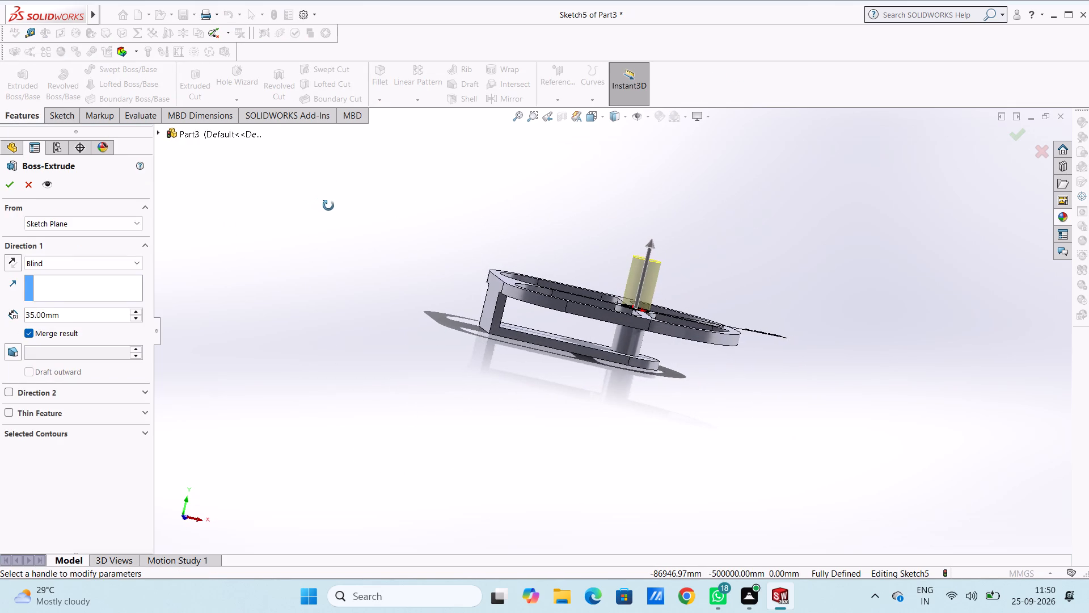
{"action": "middle_click_drag", "start_coordinate": [328, 205], "coordinate": [332, 212]}
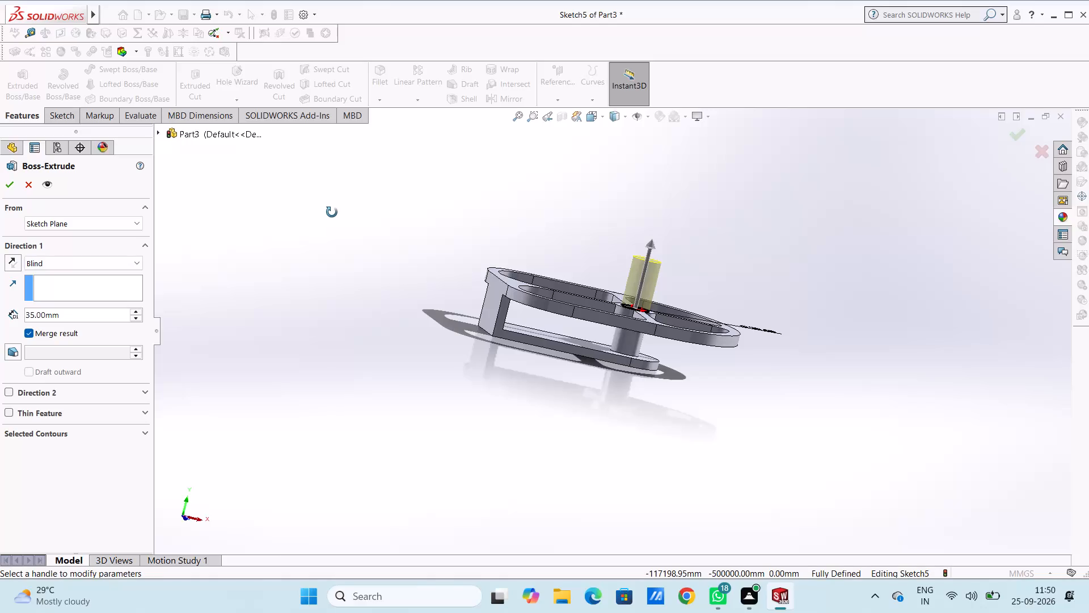
{"action": "middle_click_drag", "start_coordinate": [332, 212], "coordinate": [310, 188]}
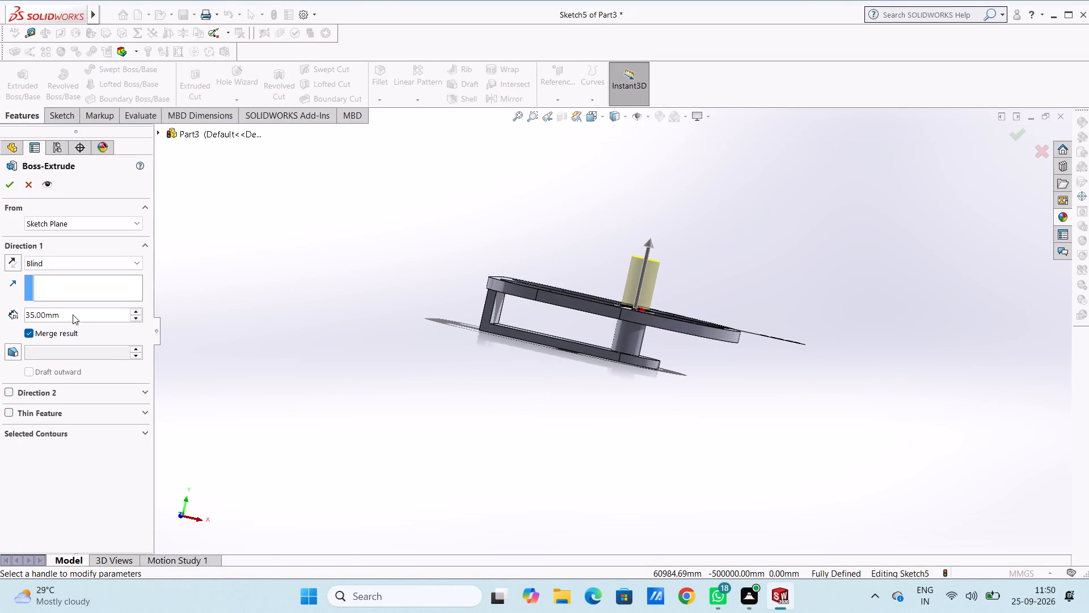
{"action": "left_click", "coordinate": [75, 311]}
{"action": "left_click", "coordinate": [75, 311]}
{"action": "double_click", "coordinate": [77, 316]}
{"action": "type", "text": "40"}
{"action": "key", "text": "Return"}
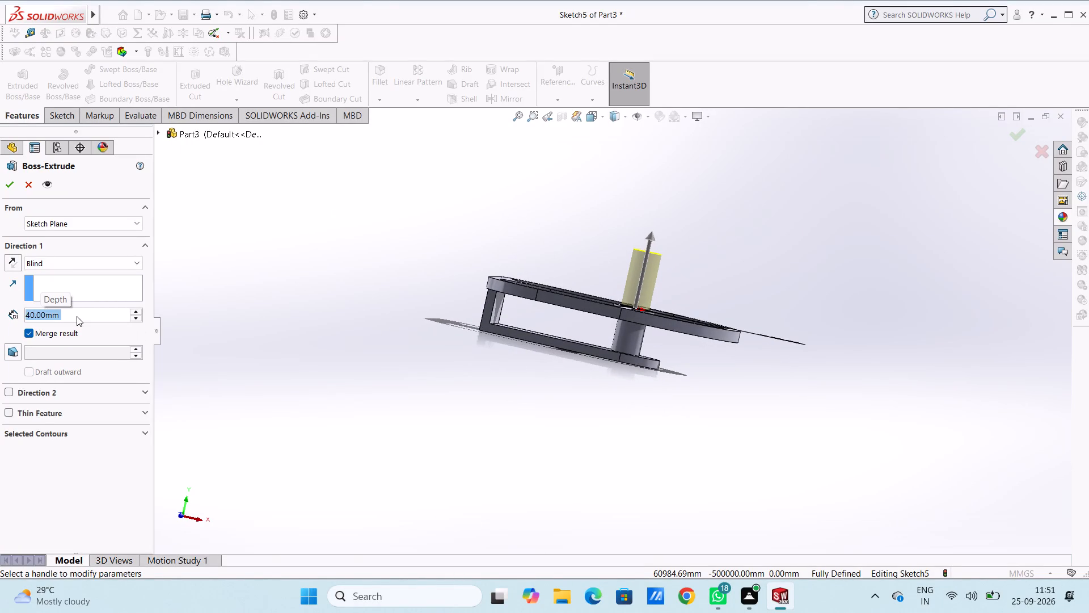
{"action": "left_click", "coordinate": [12, 186]}
{"action": "left_click", "coordinate": [311, 301]}
Examine the extended centre post from several angles, checking how it stands above the ribs and rim.
{"action": "middle_click_drag", "start_coordinate": [324, 271], "coordinate": [337, 371]}
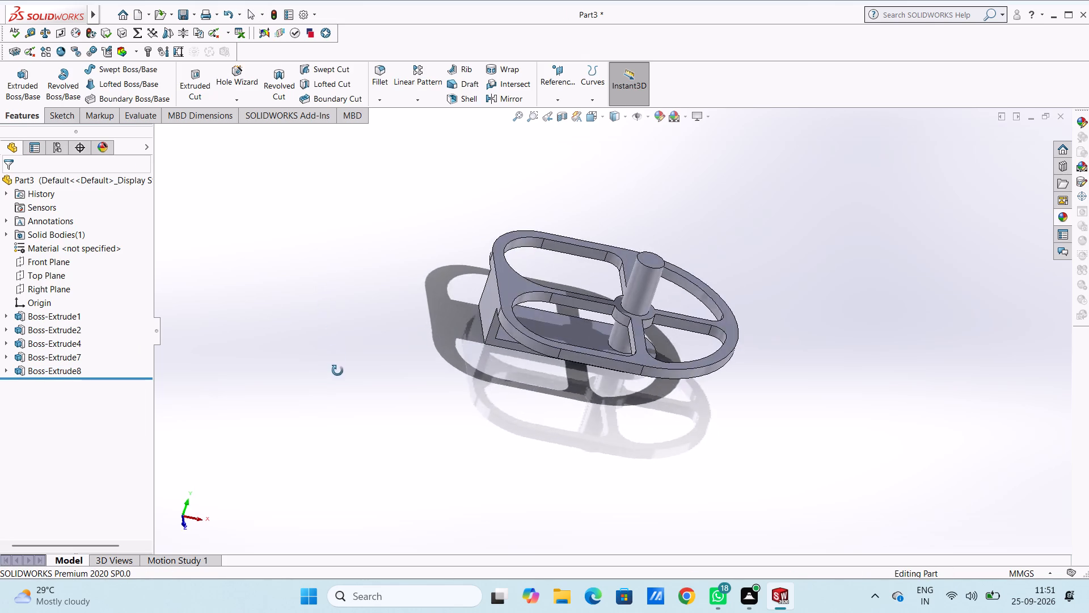
{"action": "middle_click_drag", "start_coordinate": [337, 371], "coordinate": [280, 398]}
{"action": "middle_click_drag", "start_coordinate": [424, 342], "coordinate": [488, 292]}
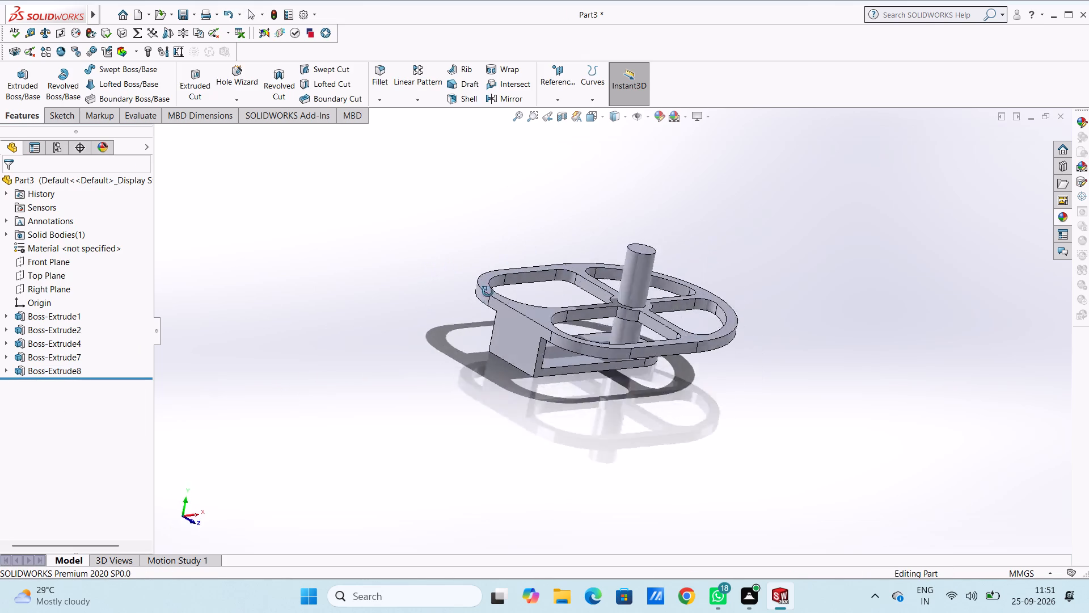
{"action": "middle_click_drag", "start_coordinate": [488, 292], "coordinate": [479, 374]}
{"action": "middle_click_drag", "start_coordinate": [450, 331], "coordinate": [433, 310]}
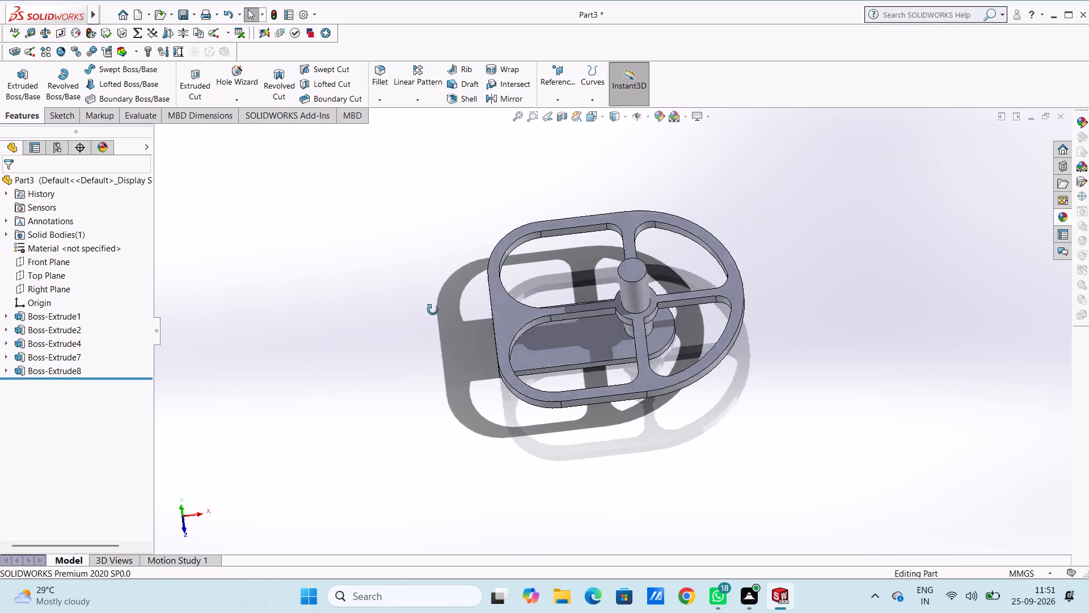
{"action": "middle_click_drag", "start_coordinate": [433, 310], "coordinate": [391, 326]}
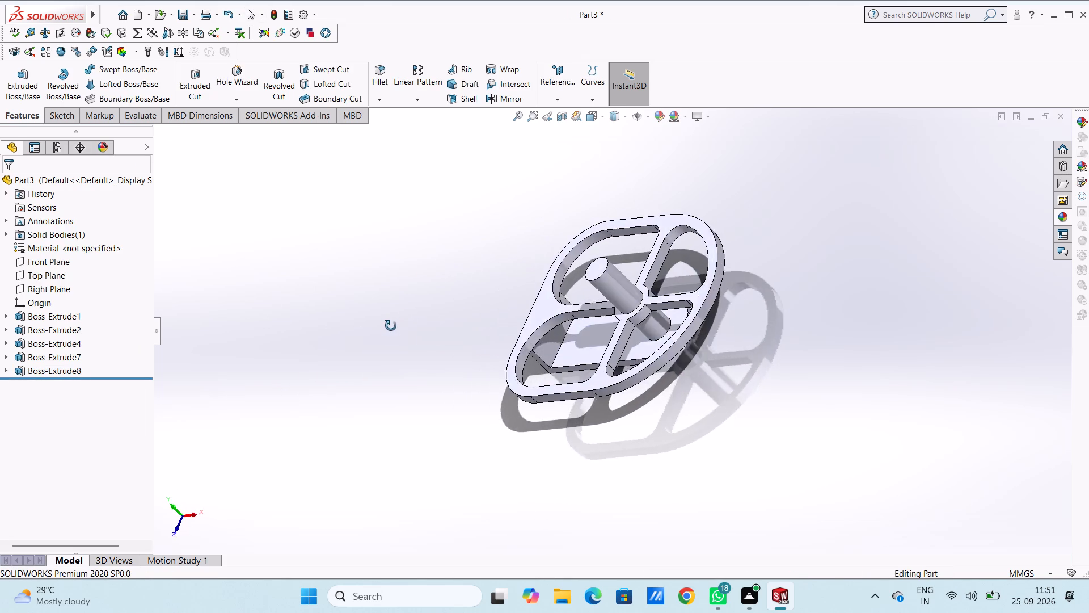
{"action": "middle_click_drag", "start_coordinate": [391, 326], "coordinate": [479, 299]}
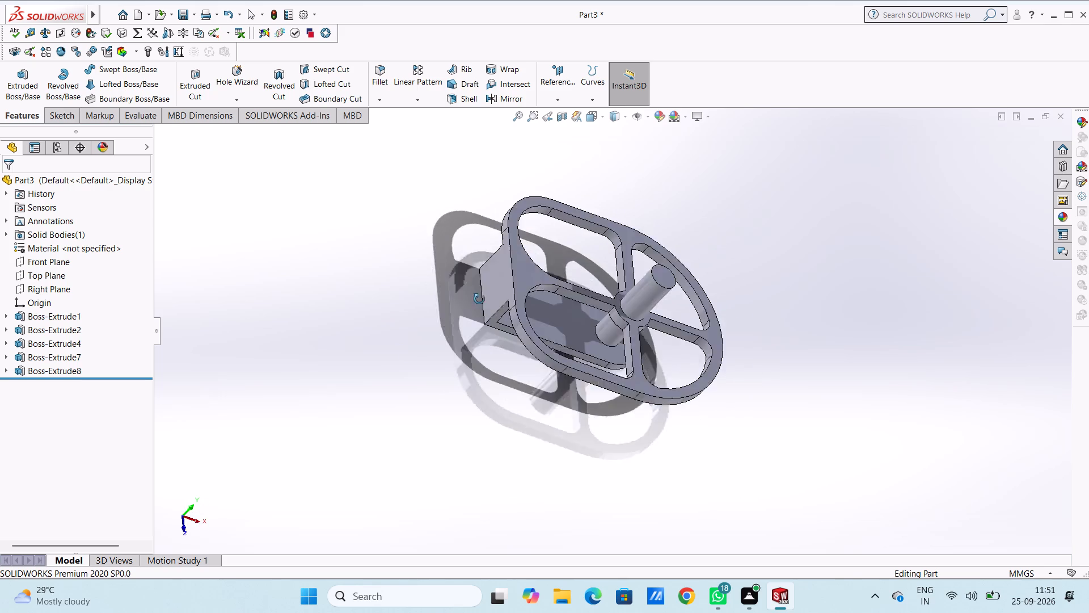
{"action": "middle_click_drag", "start_coordinate": [479, 299], "coordinate": [469, 220]}
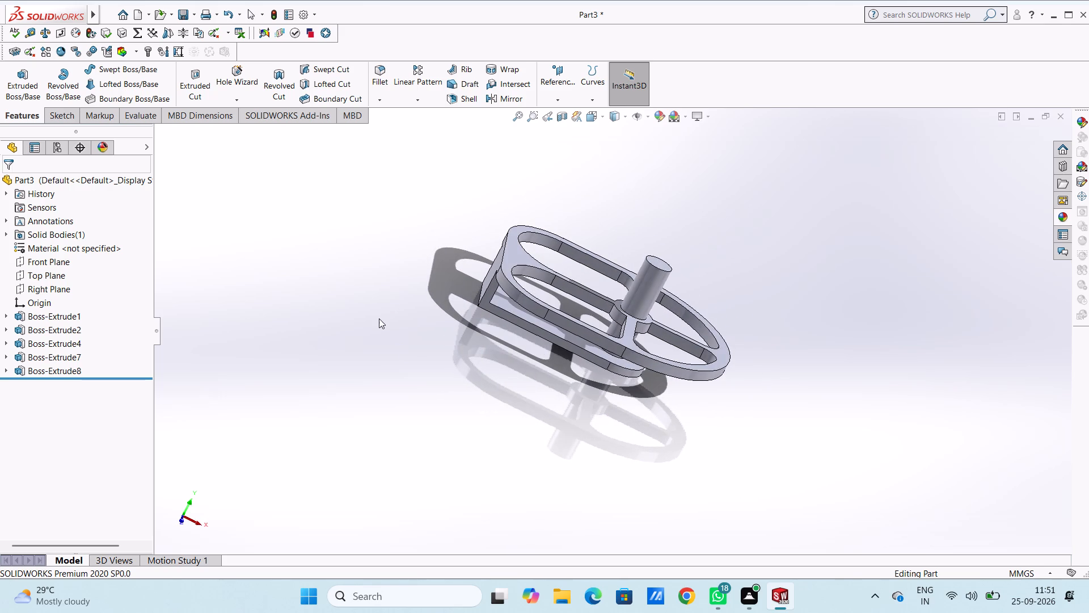
Create a reference plane from the Right Plane with an offset distance of 0 mm.
{"action": "key", "text": "ctrl+5"}
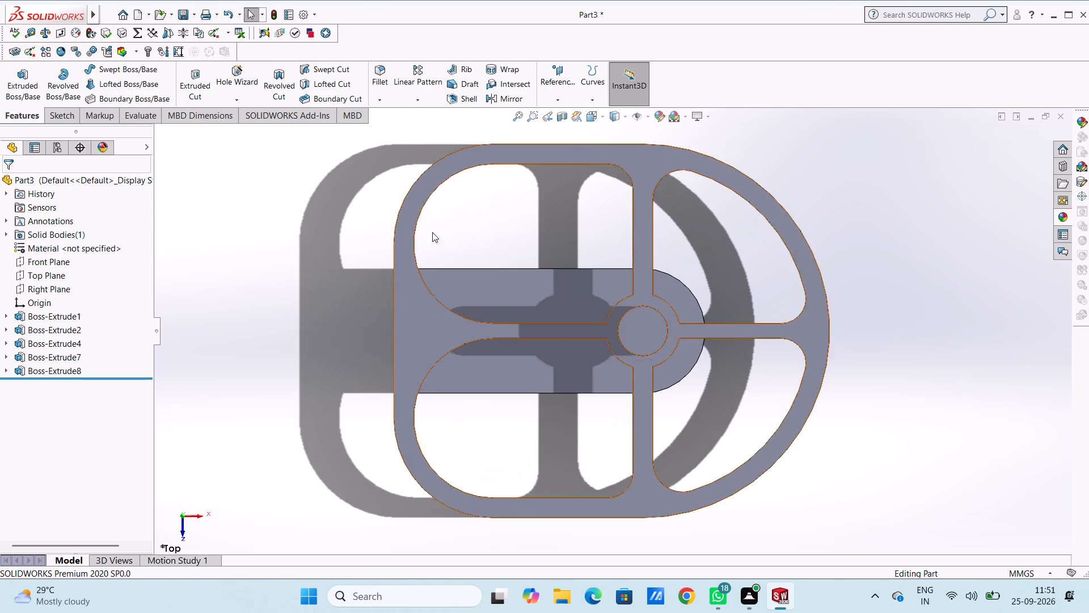
{"action": "left_click", "coordinate": [550, 79]}
{"action": "left_click", "coordinate": [562, 112]}
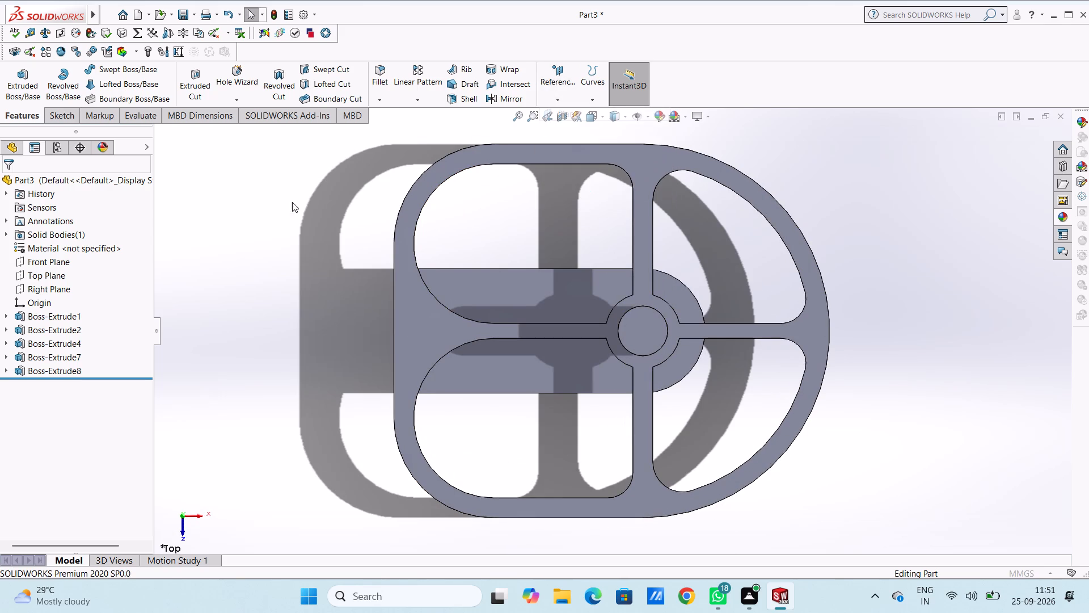
{"action": "left_click", "coordinate": [200, 135]}
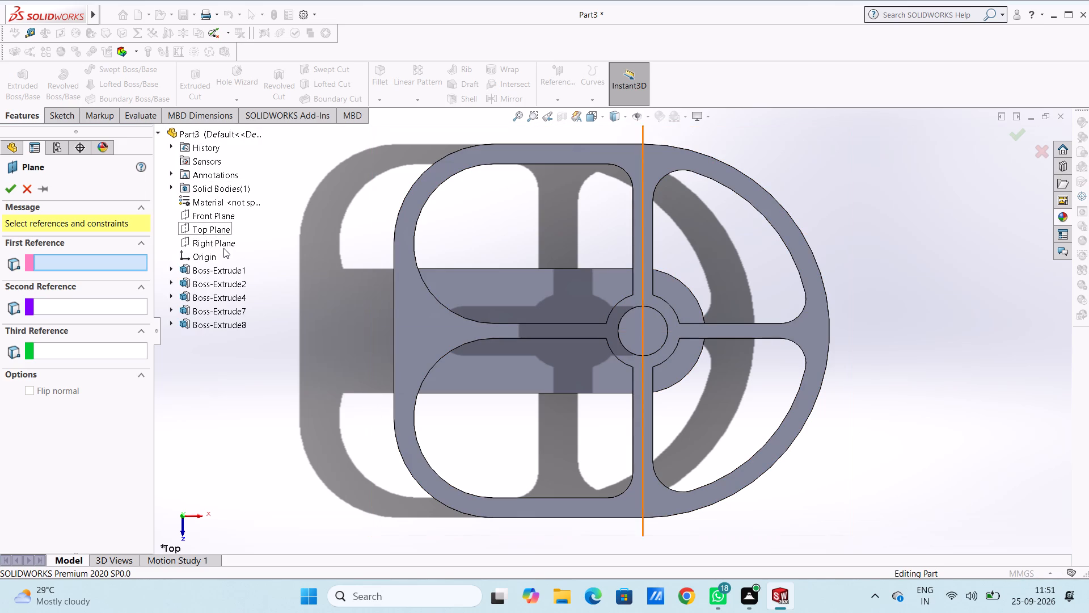
{"action": "left_click", "coordinate": [224, 247]}
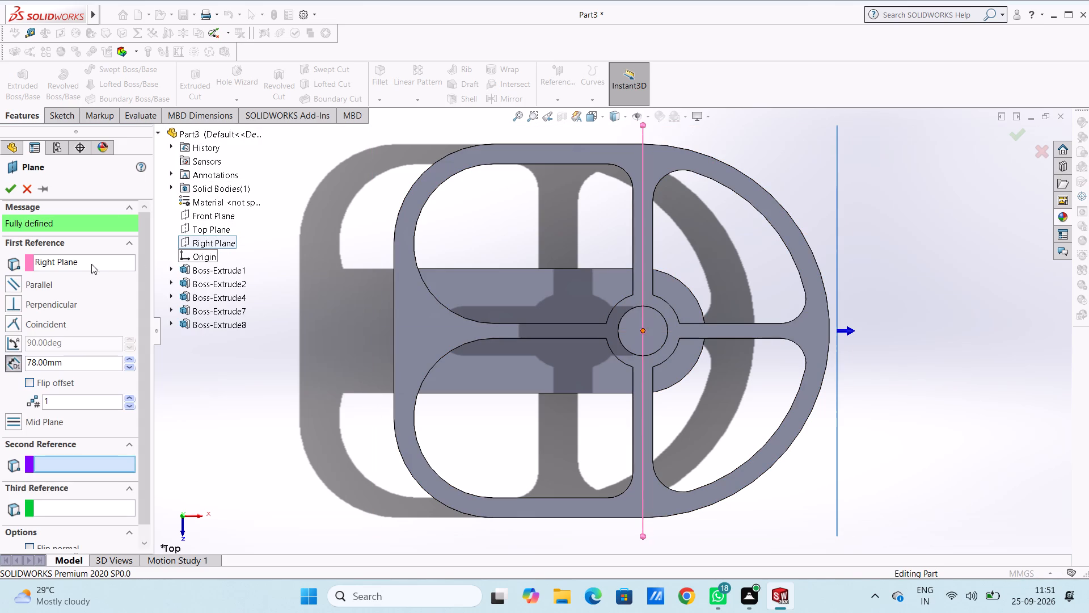
{"action": "double_click", "coordinate": [71, 359]}
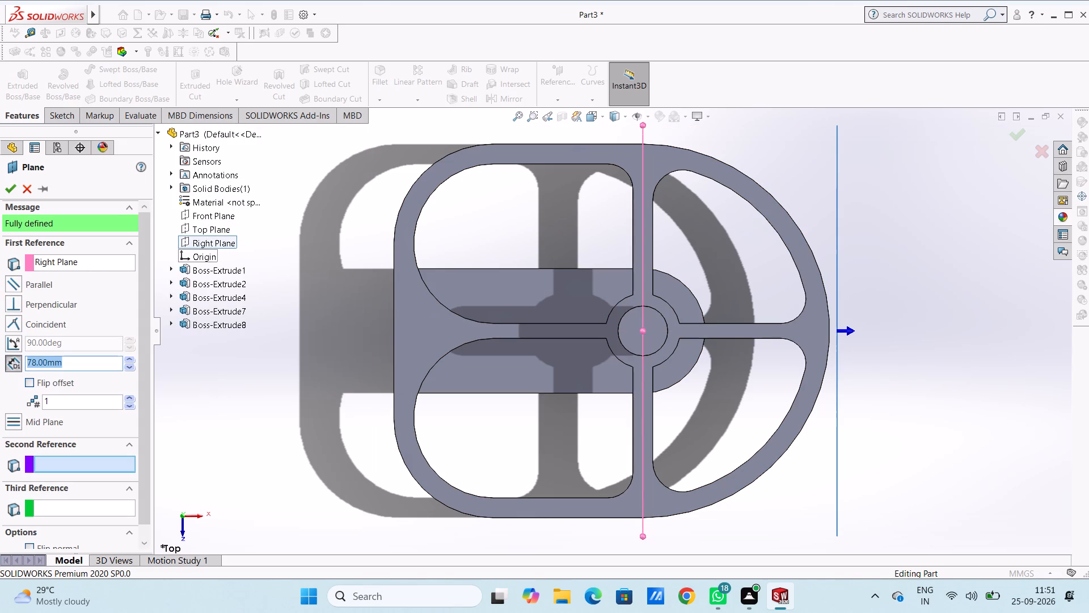
{"action": "key", "text": "0"}
{"action": "key", "text": "Return"}
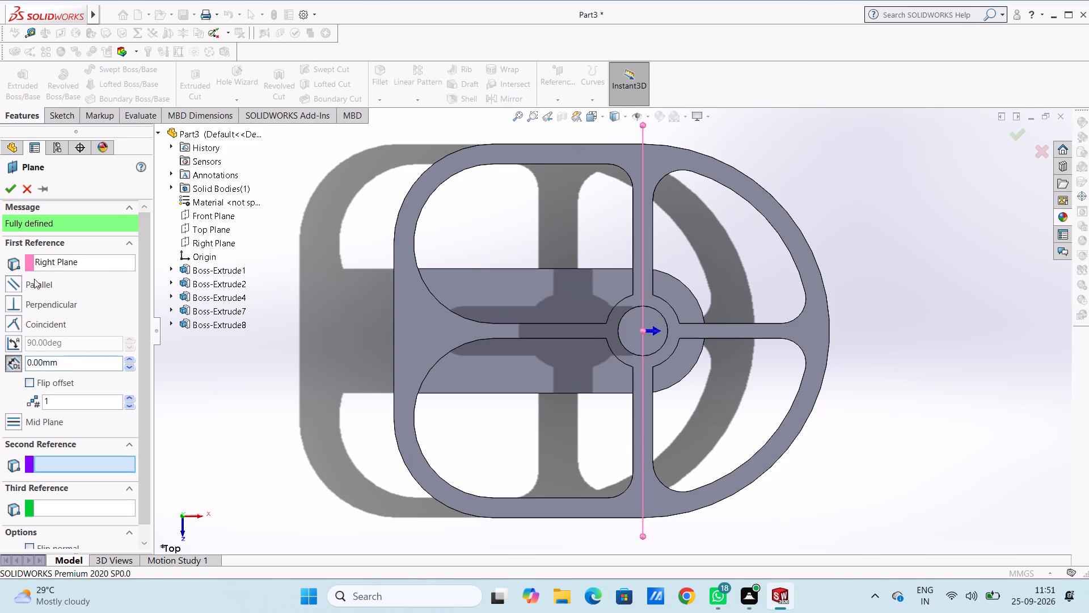
{"action": "left_click", "coordinate": [10, 187]}
{"action": "left_click", "coordinate": [283, 248]}
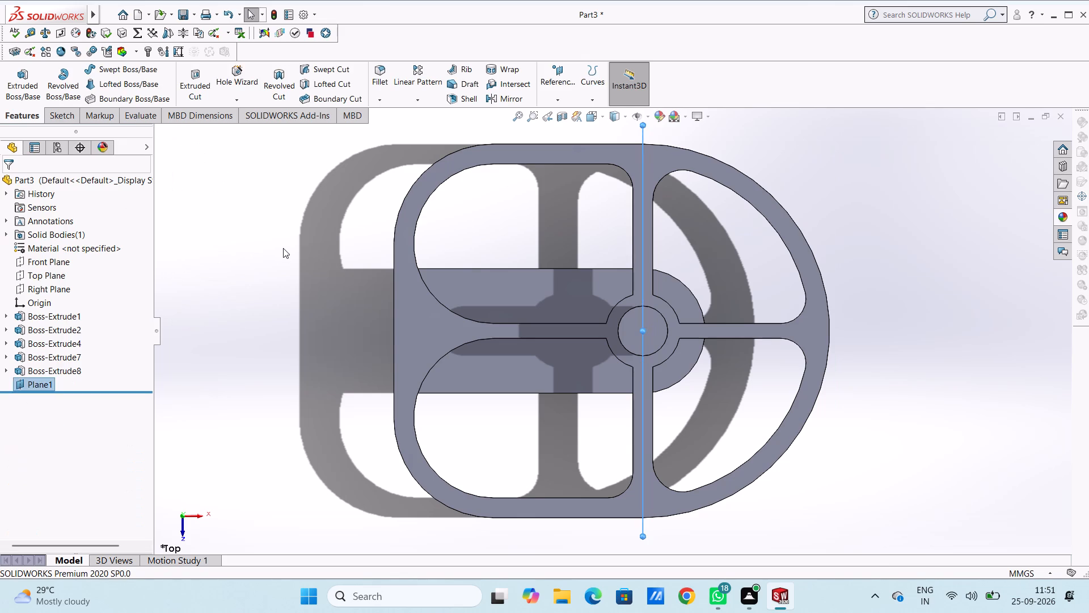
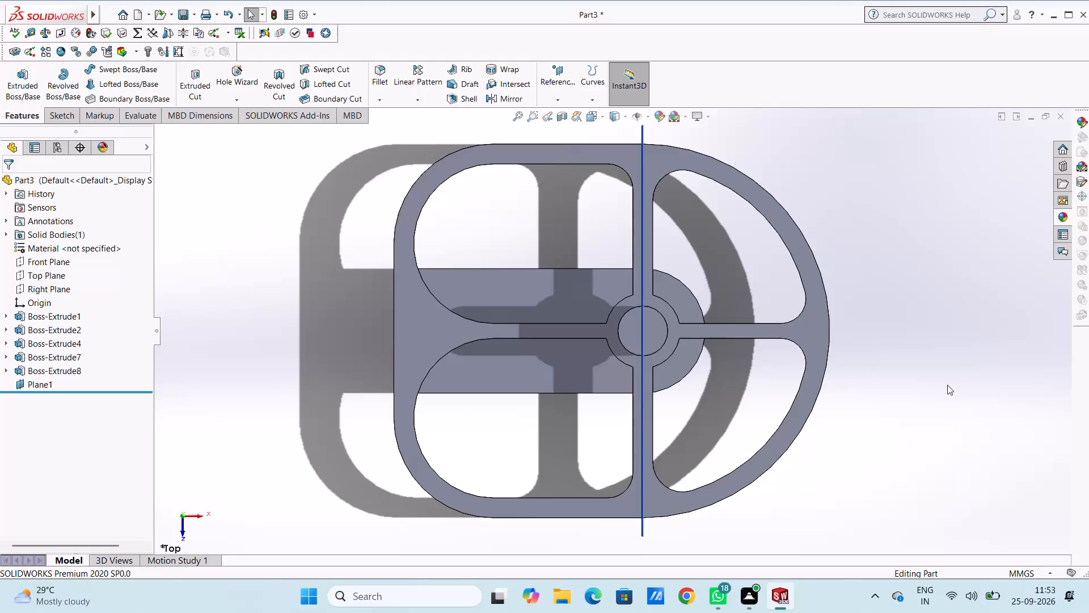
Undo the creation of the reference plane through the centre post.
{"action": "key", "text": "ctrl+1"}
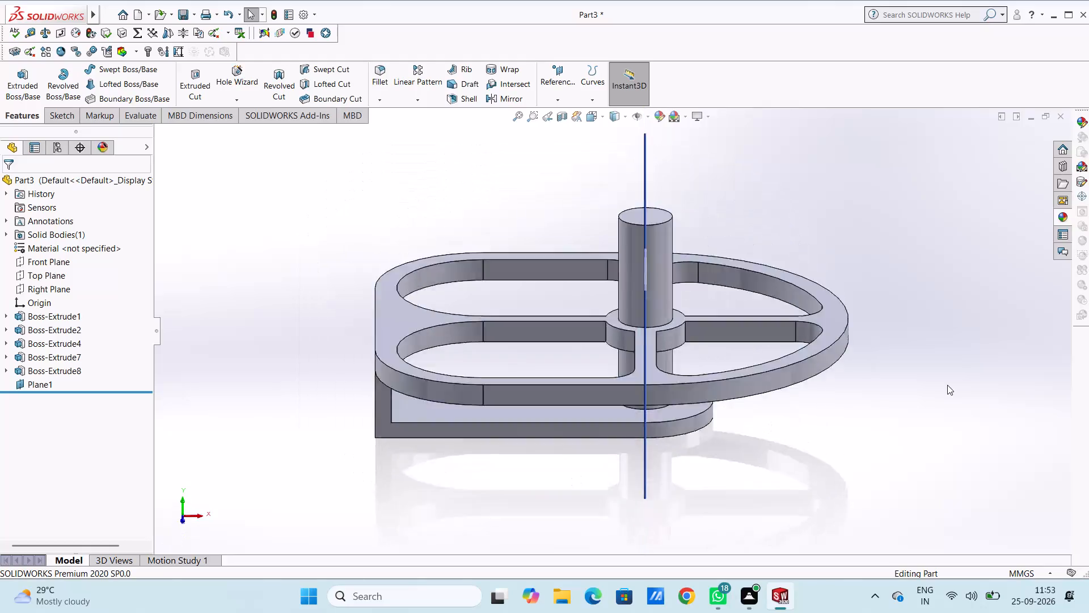
{"action": "key", "text": "ctrl+3"}
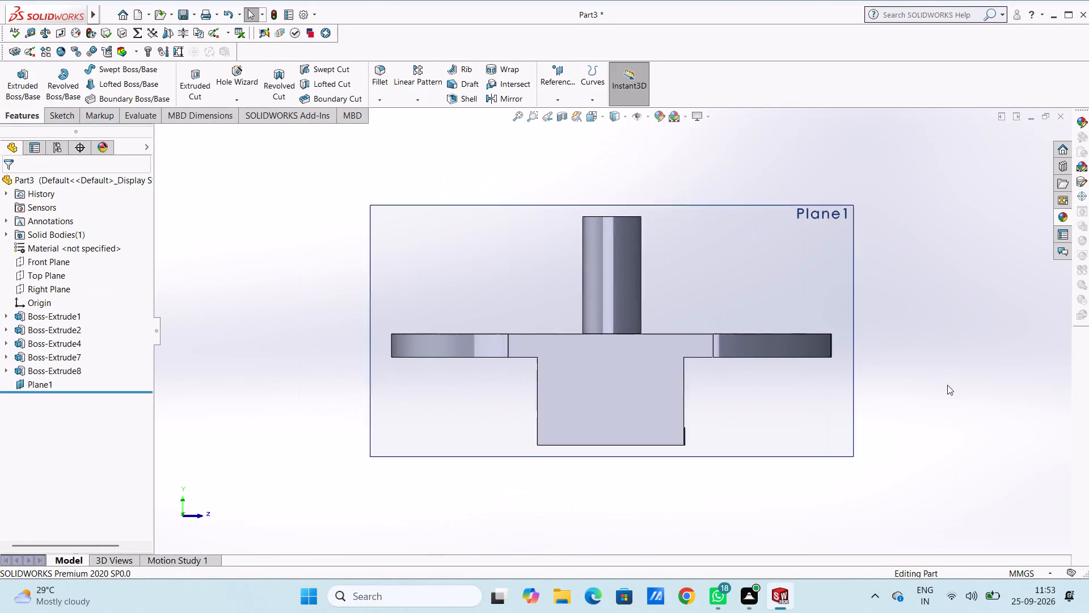
{"action": "key", "text": "ctrl+4"}
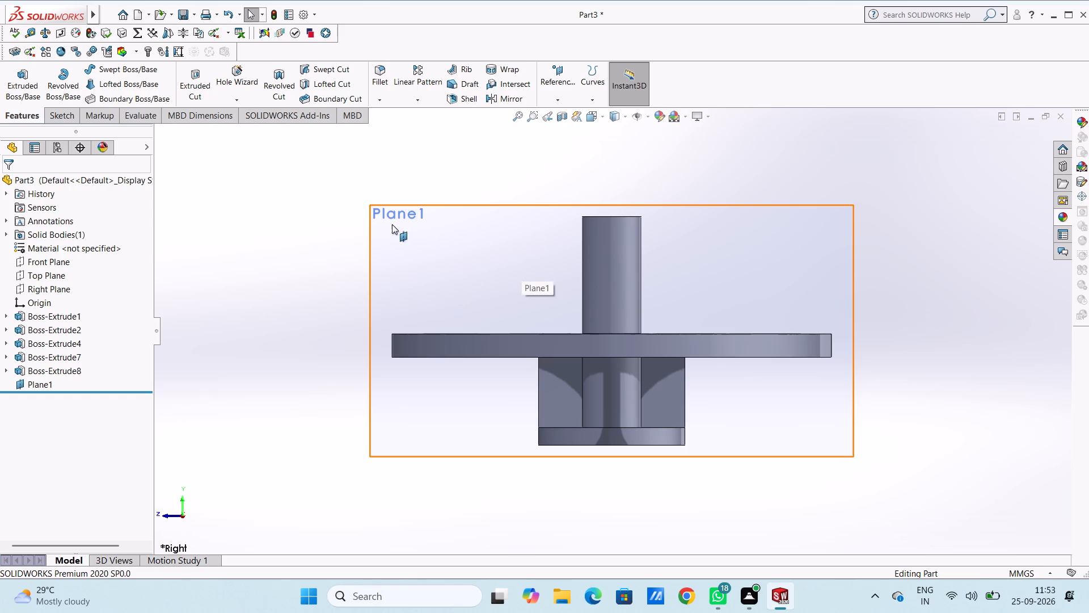
{"action": "key", "text": "ctrl+z"}
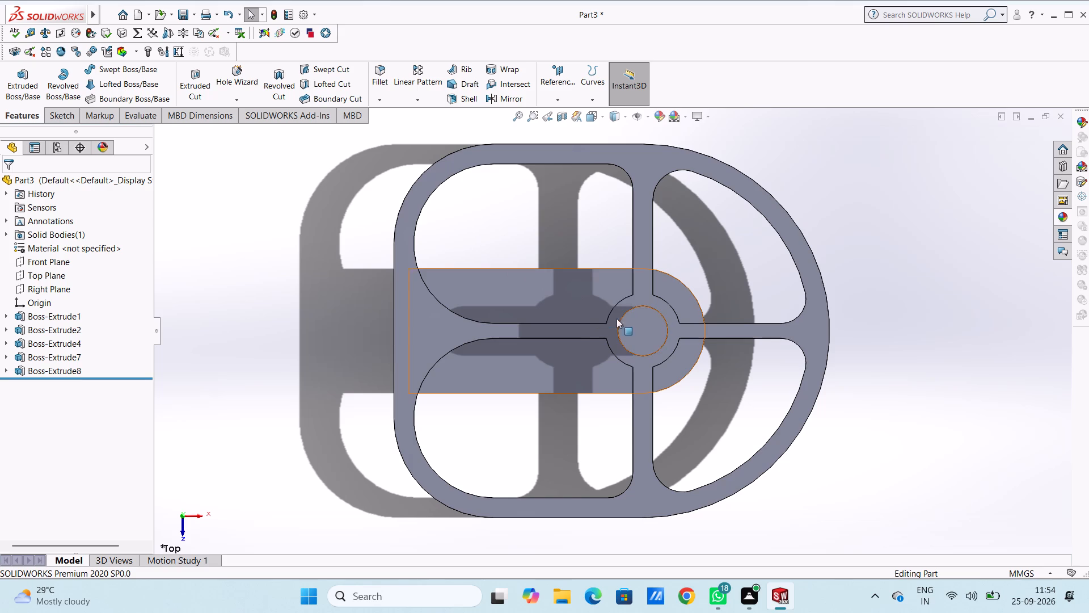
Start a sketch on the centre post's top face and draw a 15 mm radius circle concentric with the post.
{"action": "left_click", "coordinate": [641, 332]}
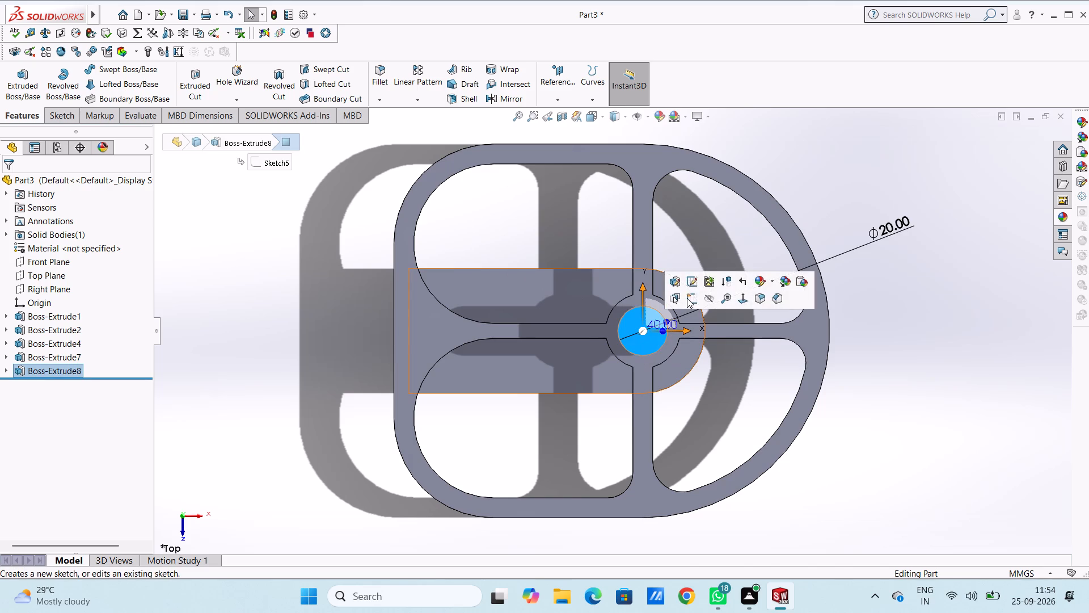
{"action": "left_click", "coordinate": [687, 298]}
{"action": "left_click", "coordinate": [698, 262]}
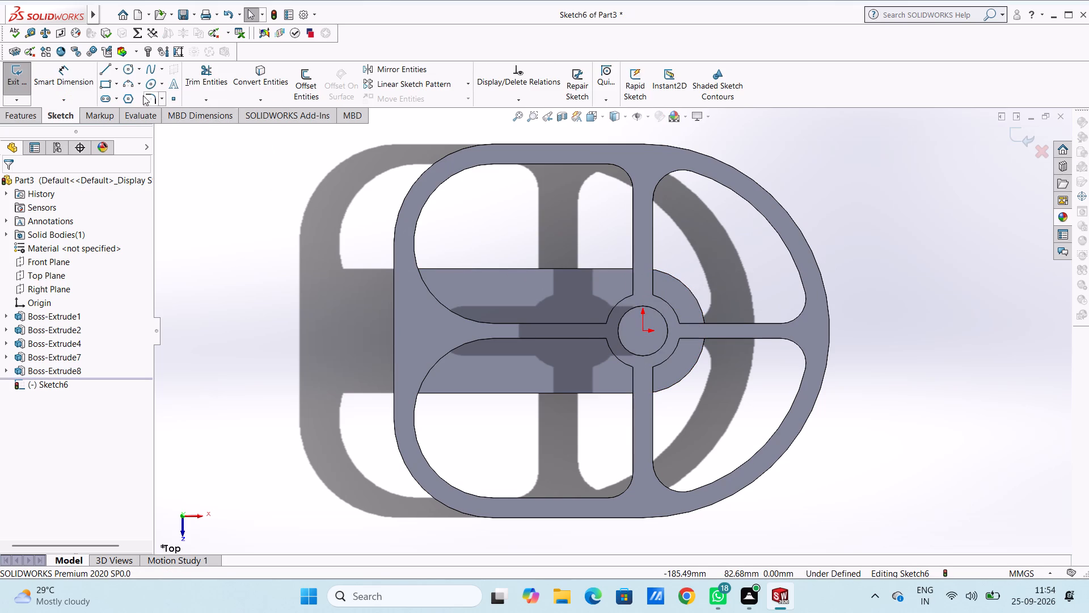
{"action": "left_click", "coordinate": [129, 68]}
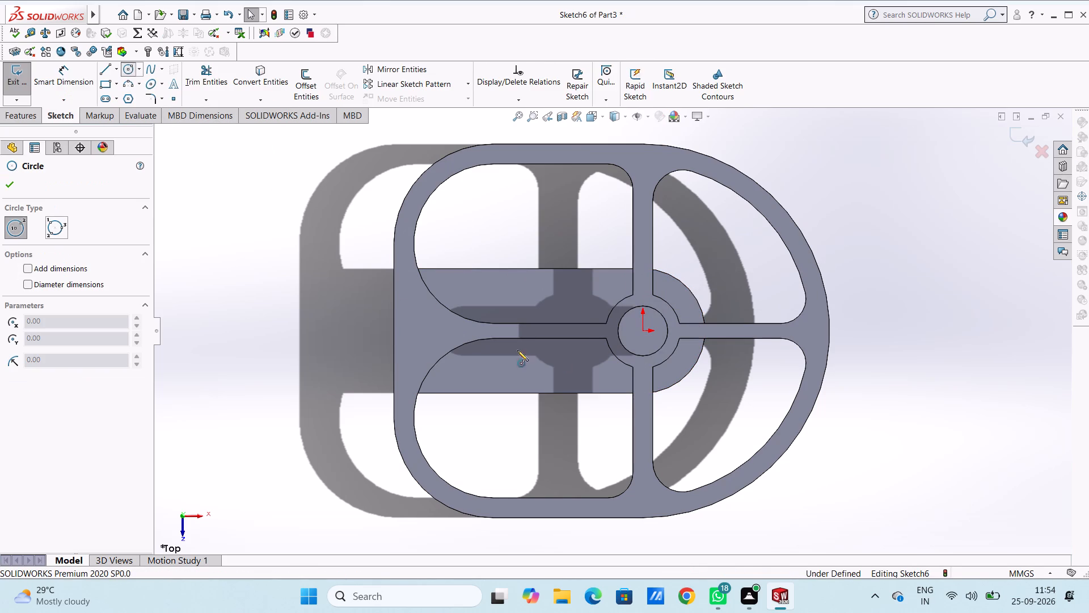
{"action": "left_click", "coordinate": [641, 330]}
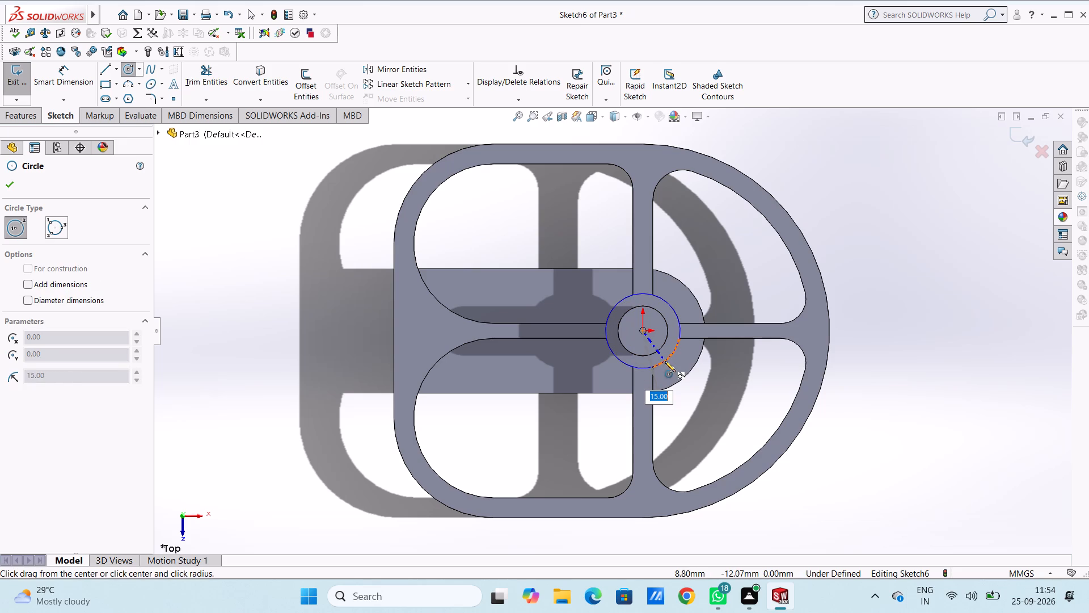
{"action": "left_click", "coordinate": [665, 361]}
{"action": "key", "text": "Escape"}
{"action": "key", "text": "Escape"}
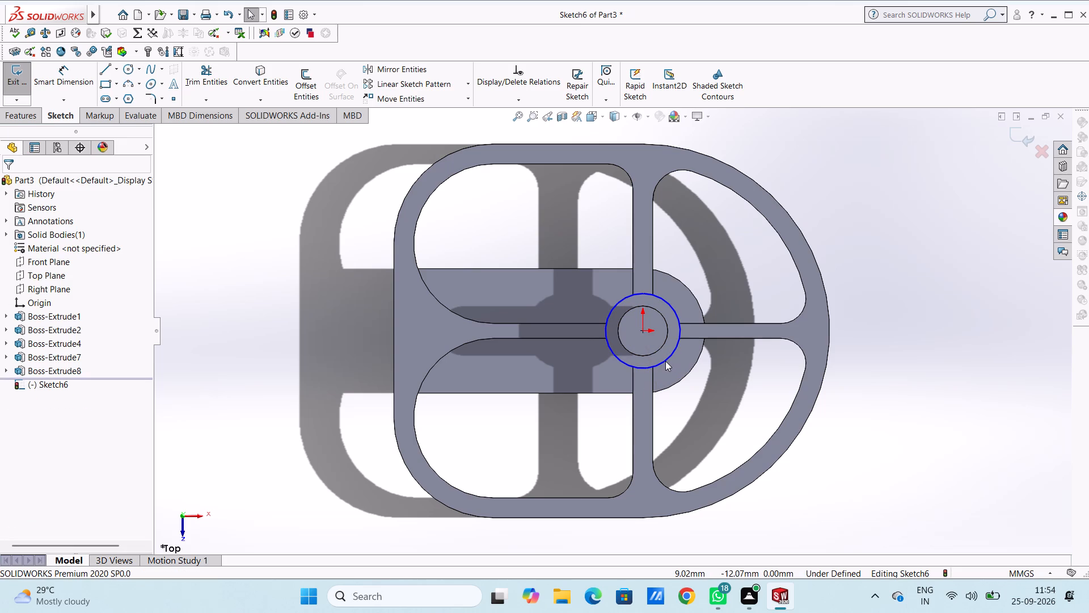
{"action": "key", "text": "Escape"}
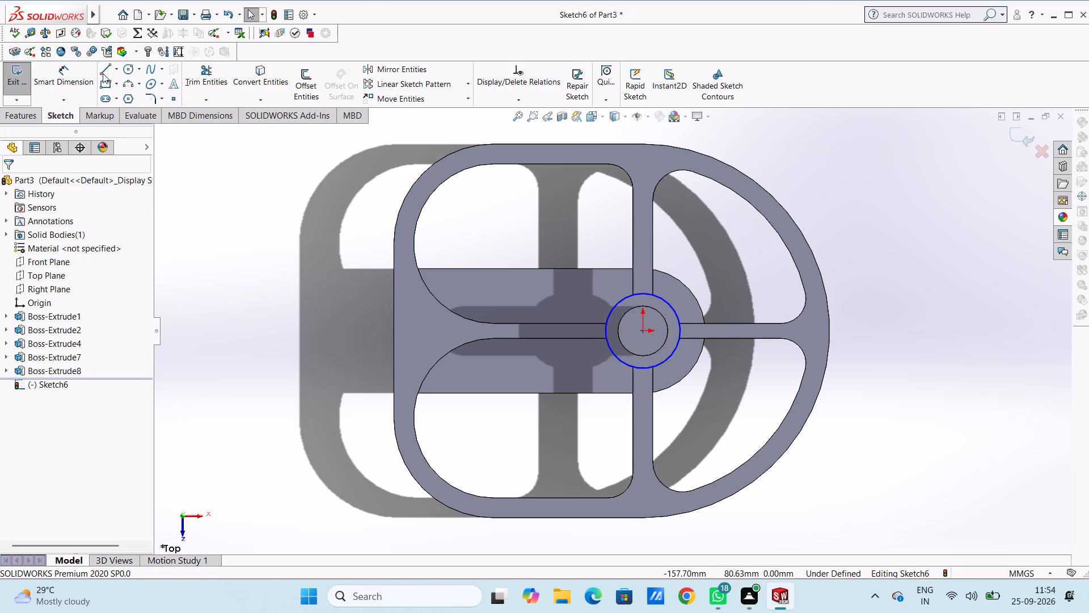
Sketch two vertical lines from the origin along the cross ribs, one 75 mm up and one about 67 mm down.
{"action": "left_click", "coordinate": [103, 74]}
{"action": "left_click", "coordinate": [642, 332]}
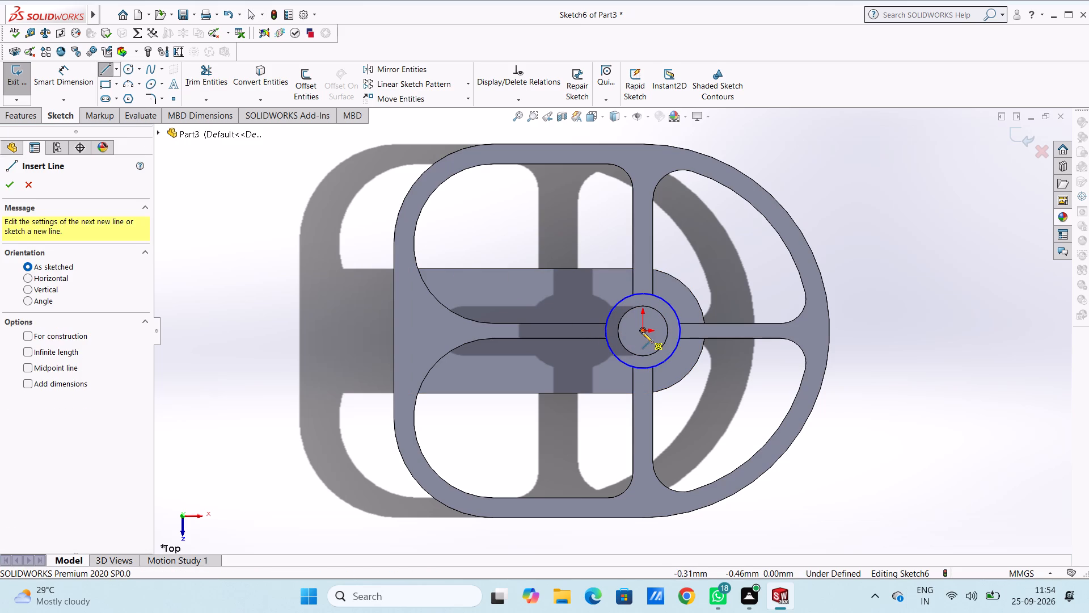
{"action": "left_click", "coordinate": [644, 143]}
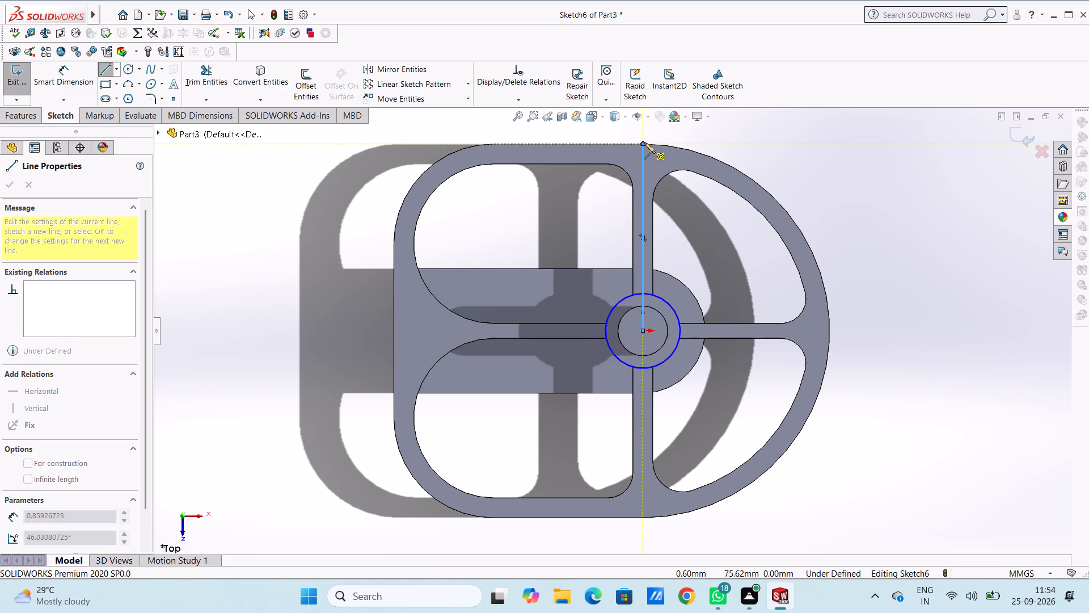
{"action": "key", "text": "Escape"}
{"action": "left_click", "coordinate": [108, 70]}
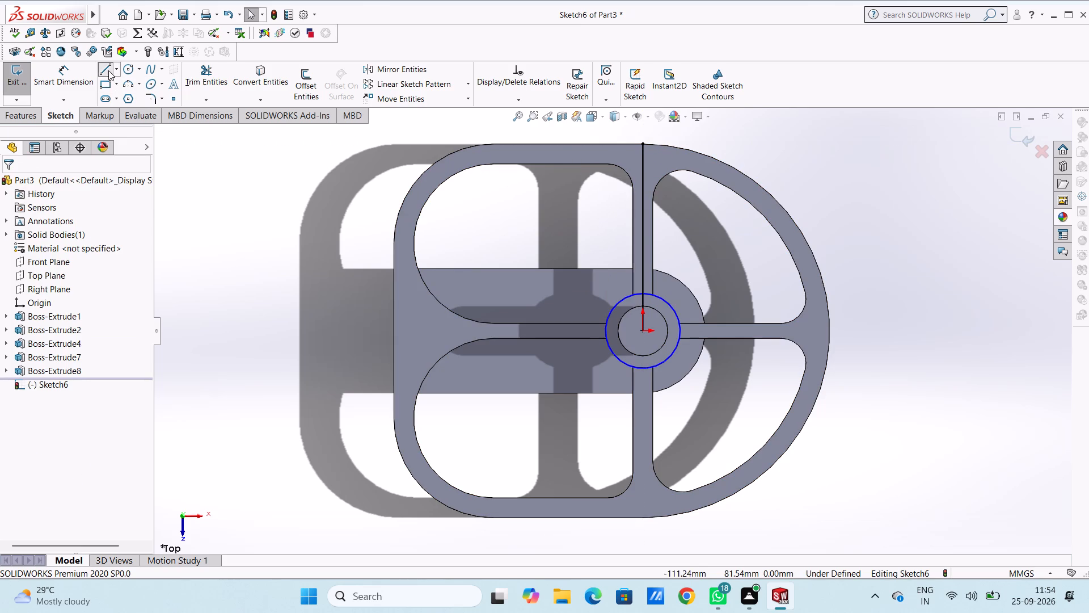
{"action": "left_click", "coordinate": [643, 330]}
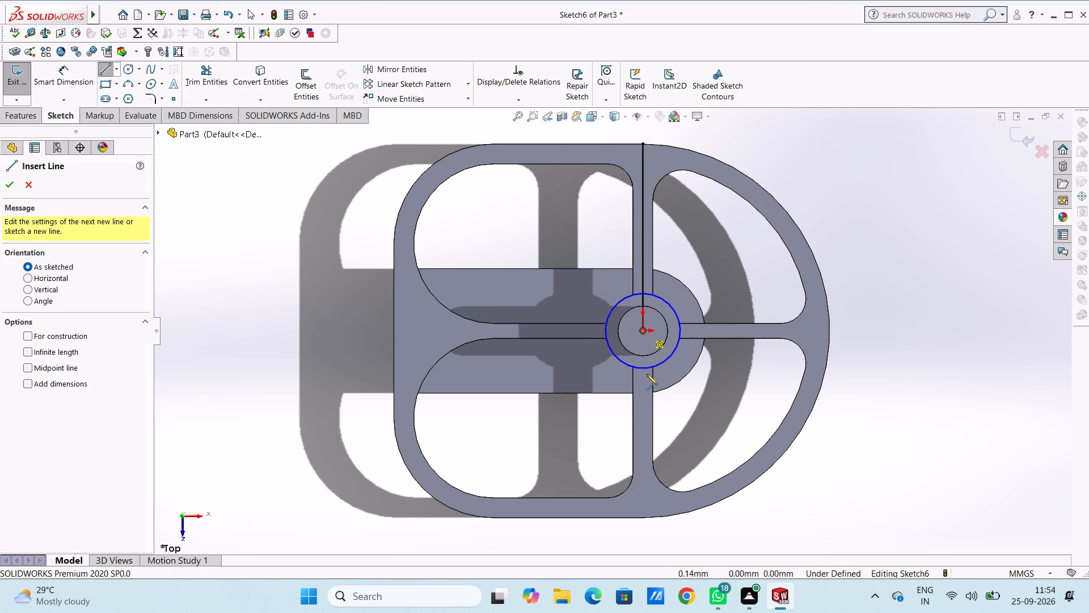
{"action": "left_click", "coordinate": [643, 496]}
{"action": "key", "text": "Escape"}
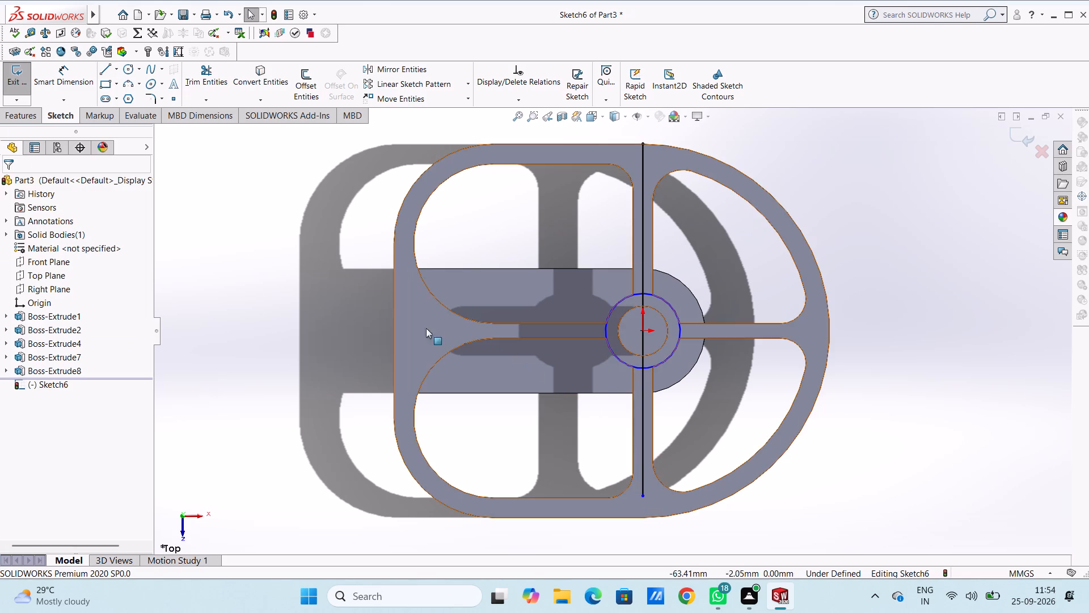
Sketch a 175 mm horizontal line through the post's centre, from the rim's straight end to its curved end.
{"action": "left_click", "coordinate": [111, 70]}
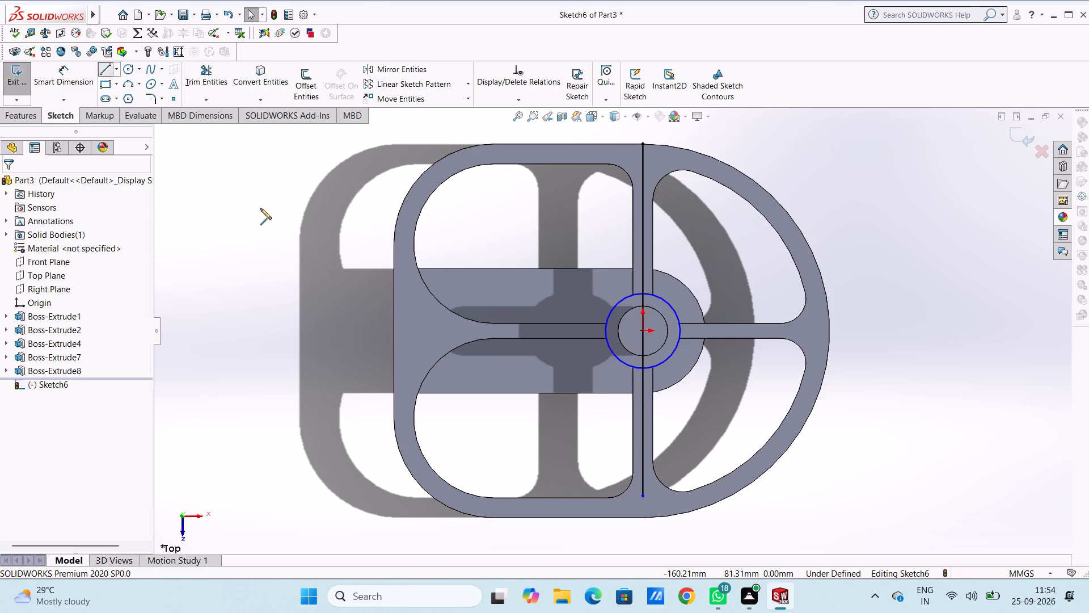
{"action": "left_click", "coordinate": [394, 333]}
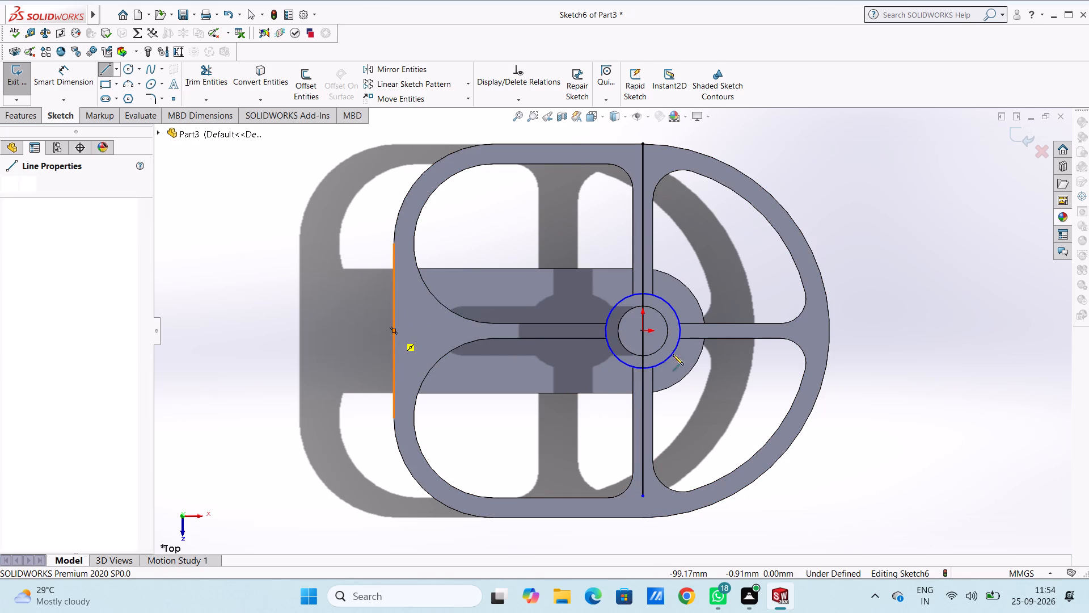
{"action": "left_click", "coordinate": [829, 330]}
{"action": "key", "text": "Escape"}
{"action": "key", "text": "Escape"}
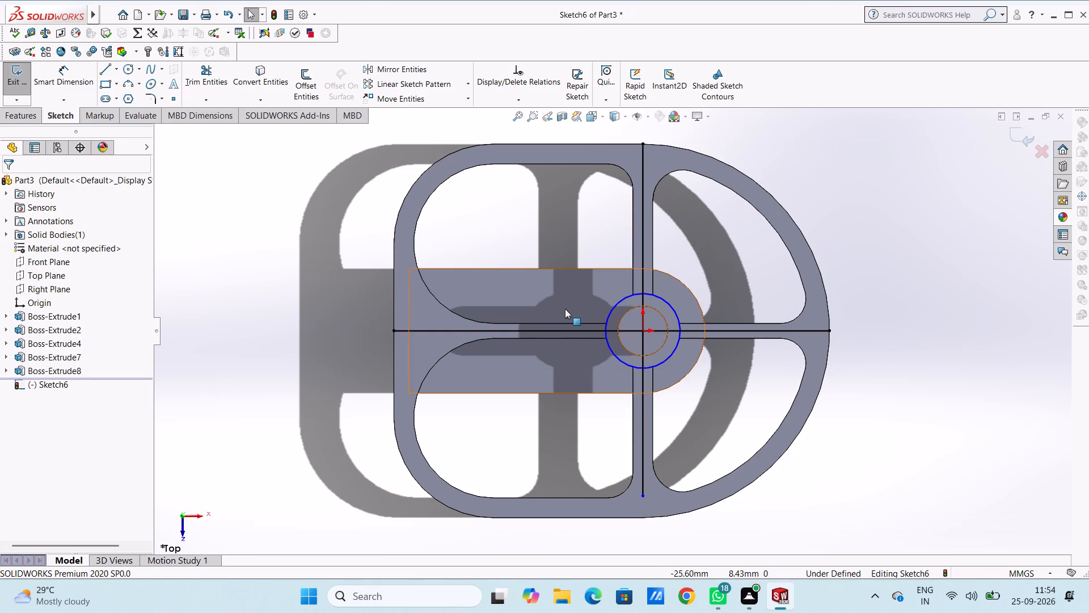
Offset the vertical centre lines bi-directionally by 4 mm with dimensions added.
{"action": "left_click", "coordinate": [309, 76]}
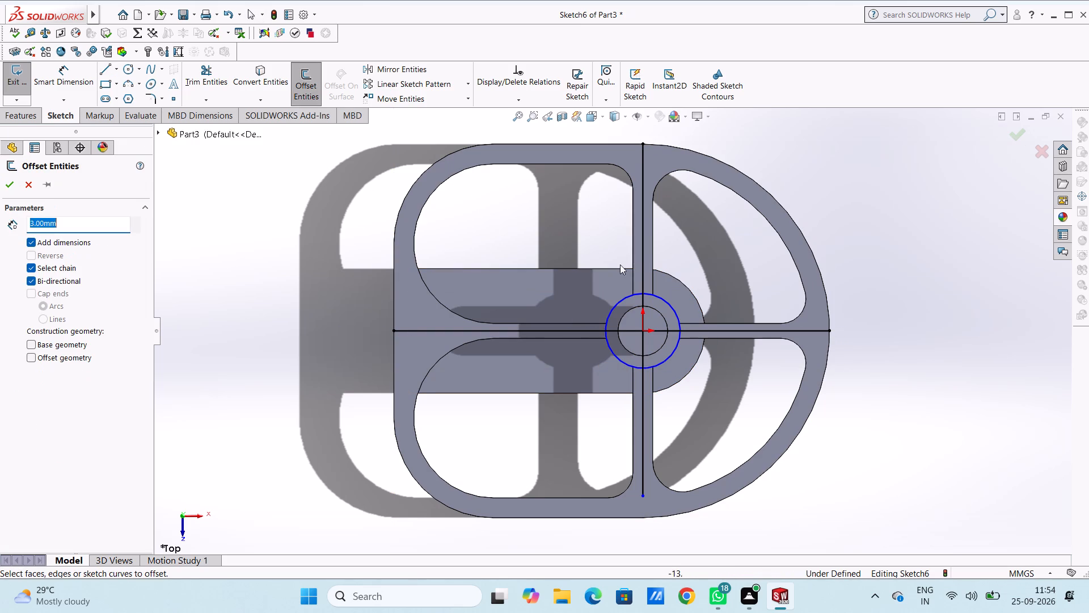
{"action": "left_click", "coordinate": [644, 254]}
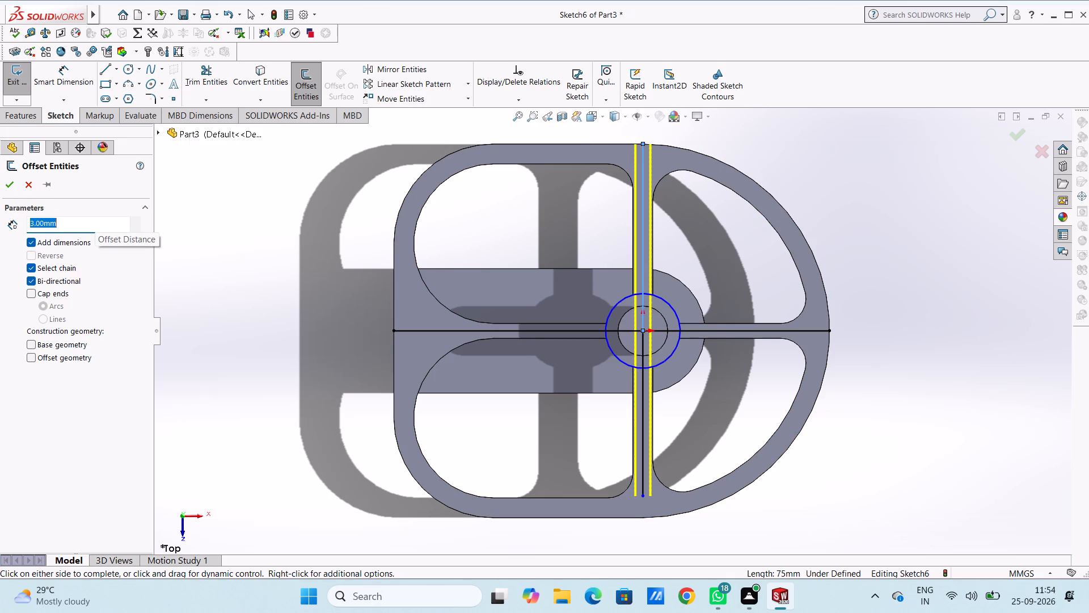
{"action": "key", "text": "4"}
{"action": "key", "text": "Return"}
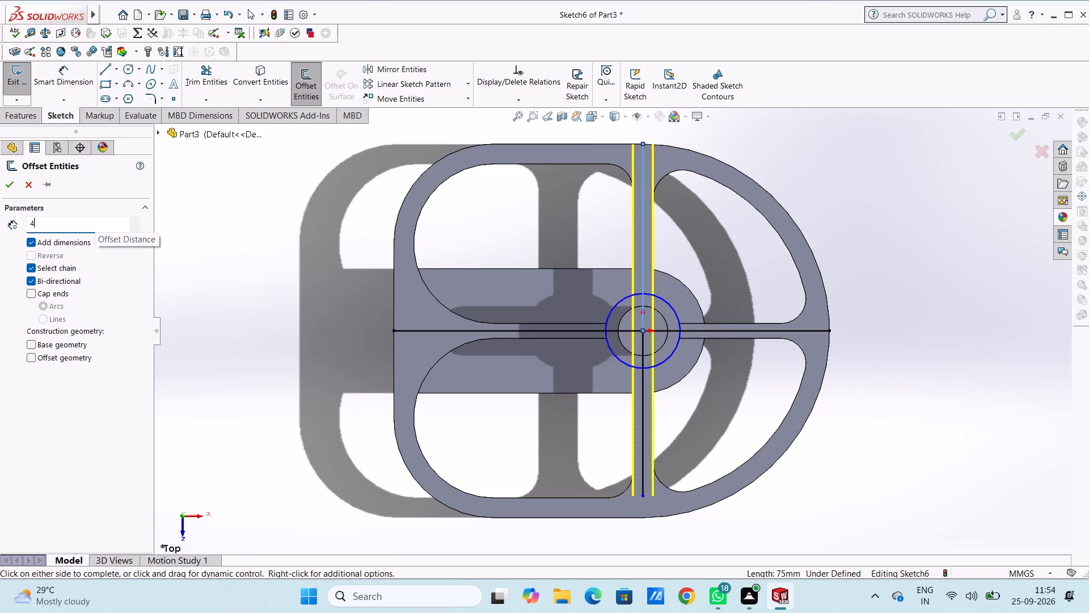
{"action": "left_click", "coordinate": [11, 182]}
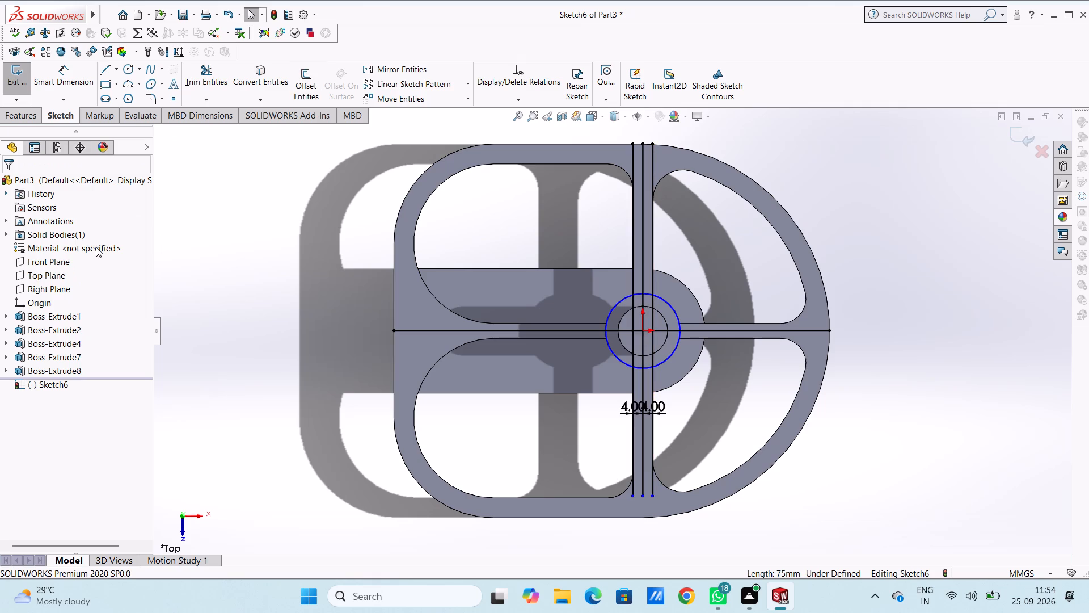
Offset the horizontal centre line bi-directionally by 3 mm with dimensions added.
{"action": "left_click", "coordinate": [308, 78]}
{"action": "left_click", "coordinate": [512, 330]}
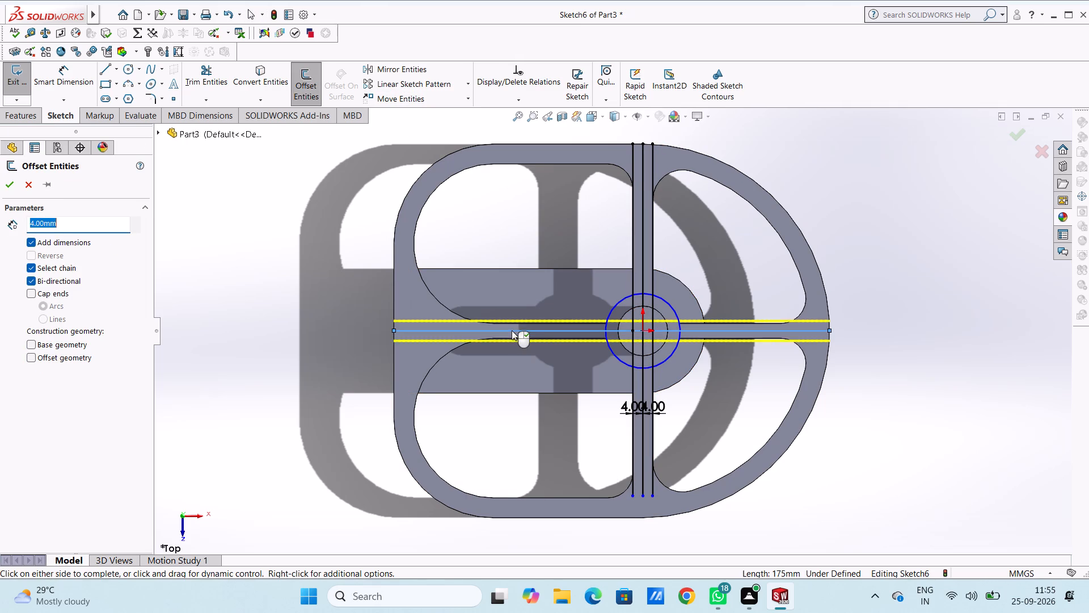
{"action": "key", "text": "3"}
{"action": "key", "text": "Return"}
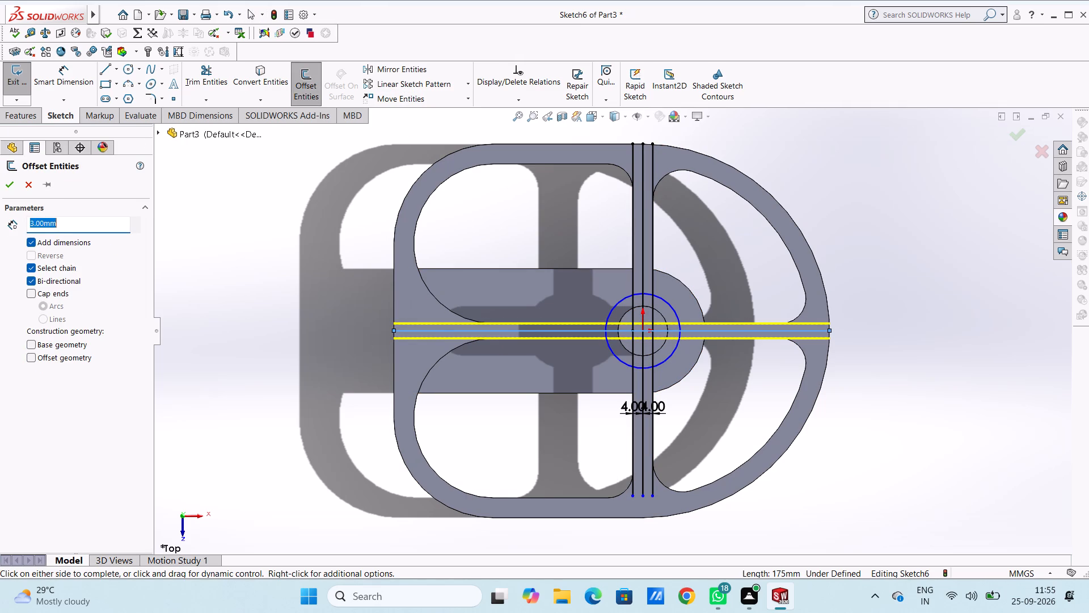
{"action": "scroll", "coordinate": [178, 288], "scroll_direction": "up", "scroll_amount": 1}
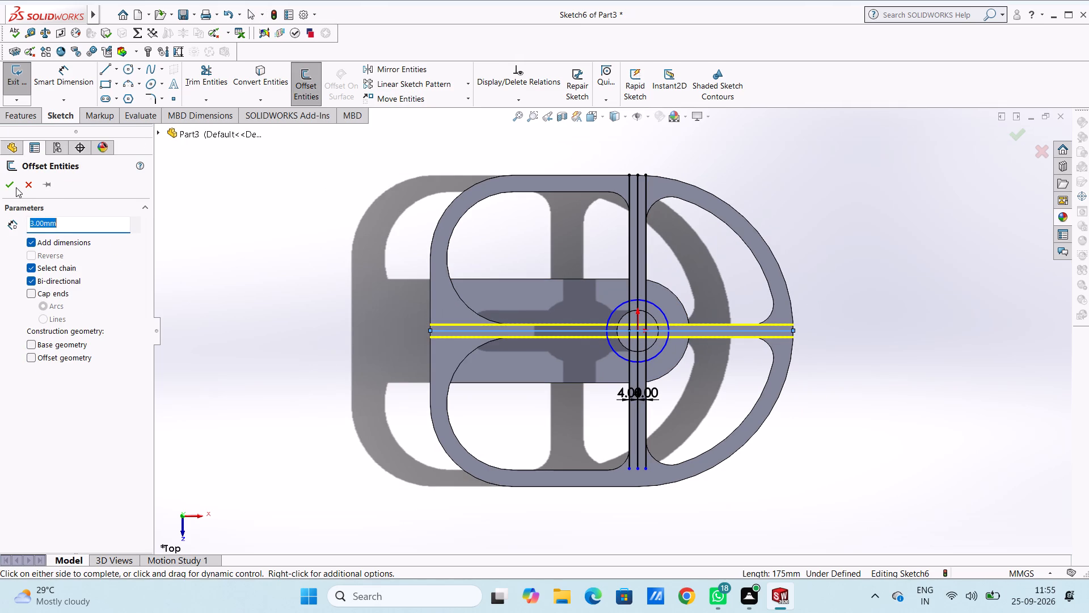
{"action": "left_click", "coordinate": [12, 187]}
{"action": "left_click", "coordinate": [256, 262]}
Dimension the sketched circle's diameter, placing the dimension outside the rim.
{"action": "scroll", "coordinate": [818, 354], "scroll_direction": "down", "scroll_amount": 3}
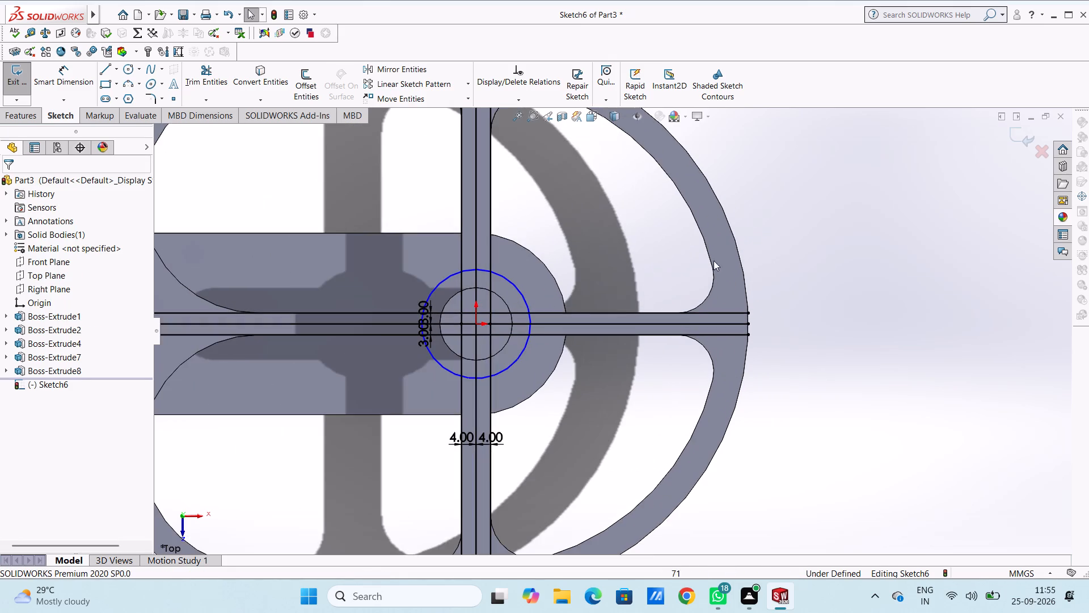
{"action": "scroll", "coordinate": [296, 219], "scroll_direction": "up", "scroll_amount": 3}
{"action": "left_click", "coordinate": [54, 75]}
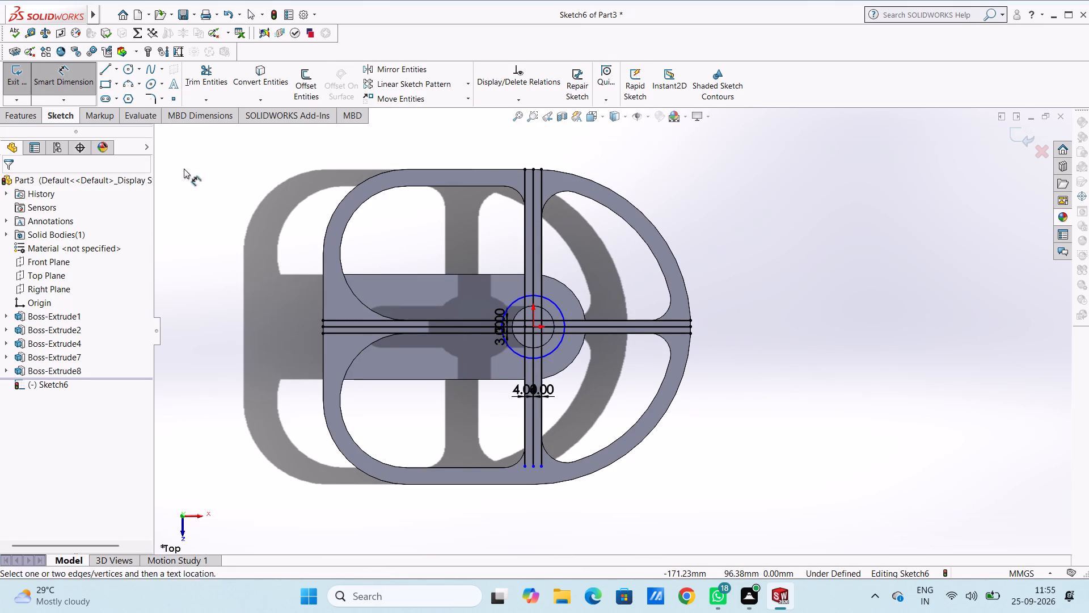
{"action": "left_click", "coordinate": [557, 349]}
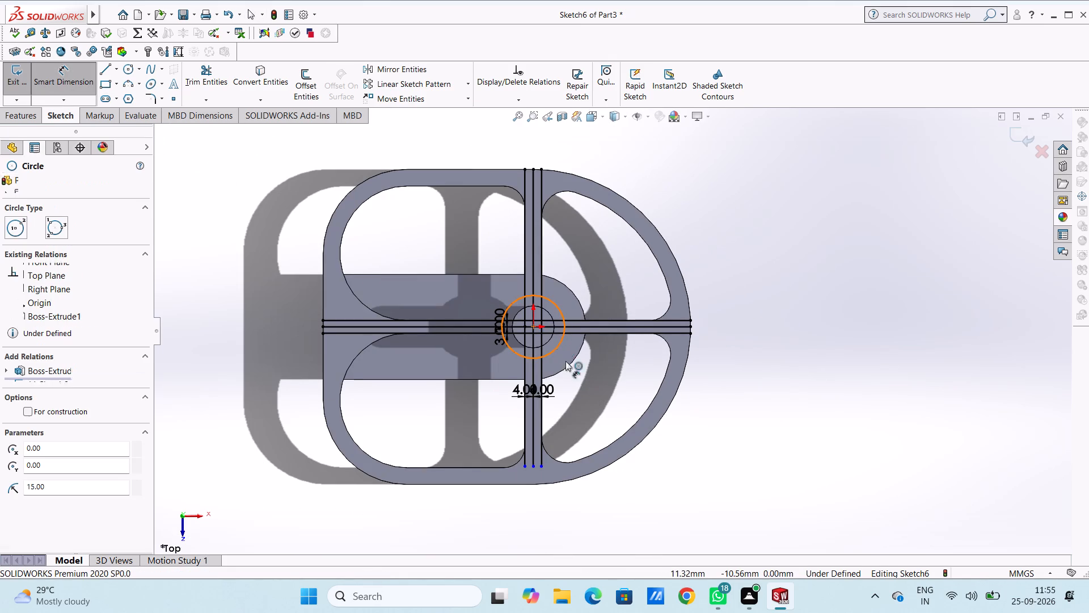
{"action": "left_click", "coordinate": [827, 514]}
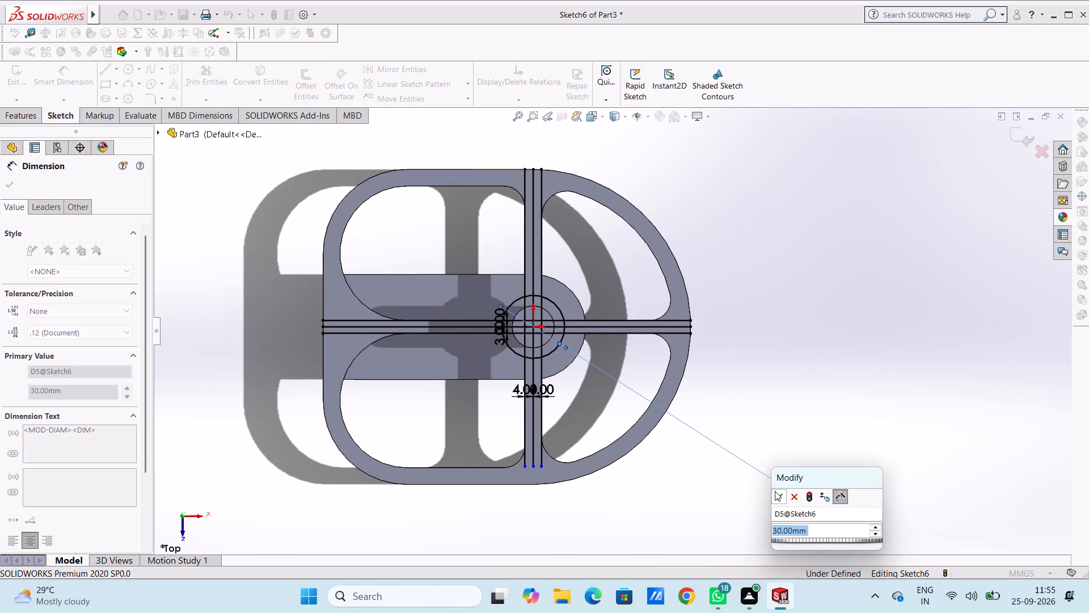
{"action": "left_click", "coordinate": [775, 491]}
{"action": "left_click", "coordinate": [743, 482]}
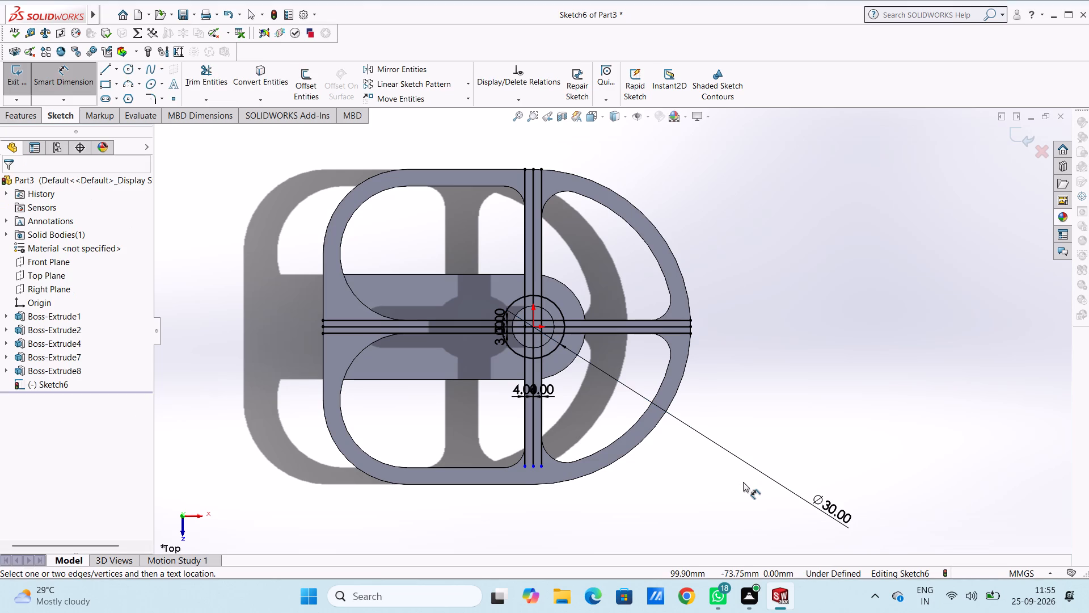
{"action": "key", "text": "Escape"}
{"action": "key", "text": "Escape"}
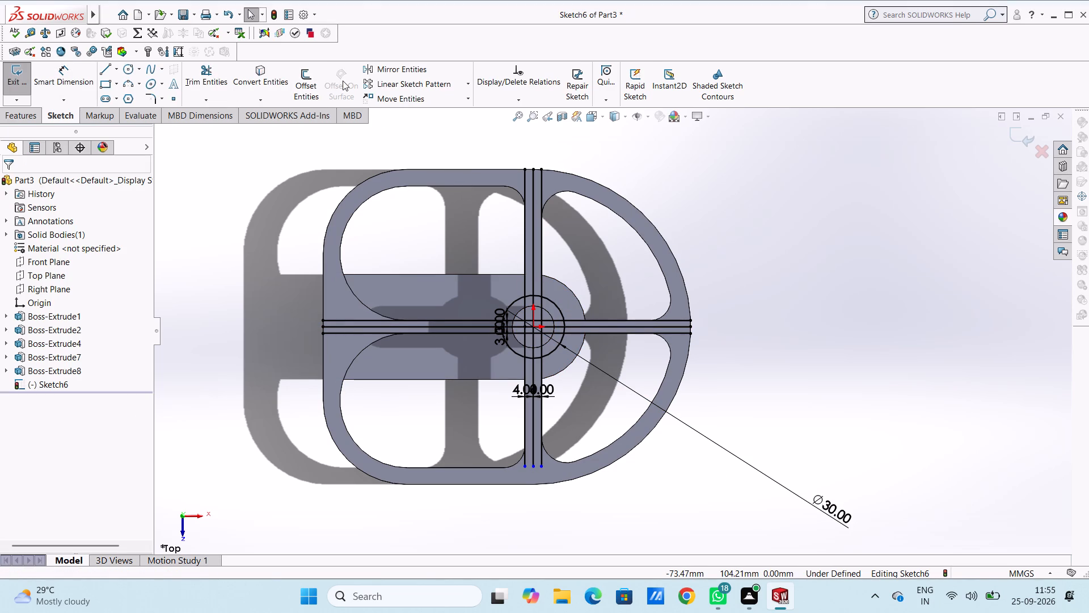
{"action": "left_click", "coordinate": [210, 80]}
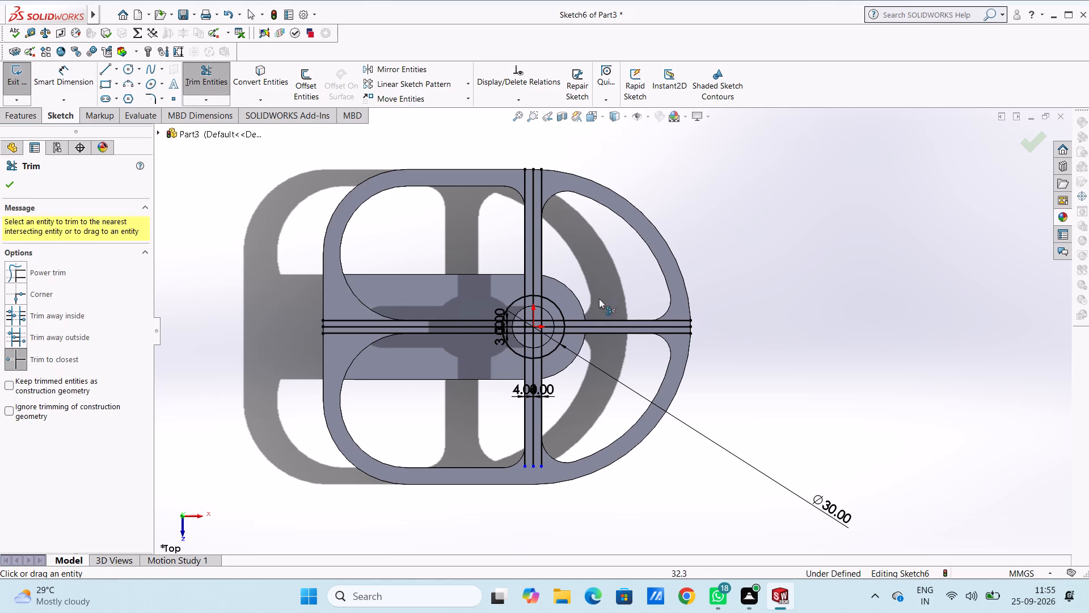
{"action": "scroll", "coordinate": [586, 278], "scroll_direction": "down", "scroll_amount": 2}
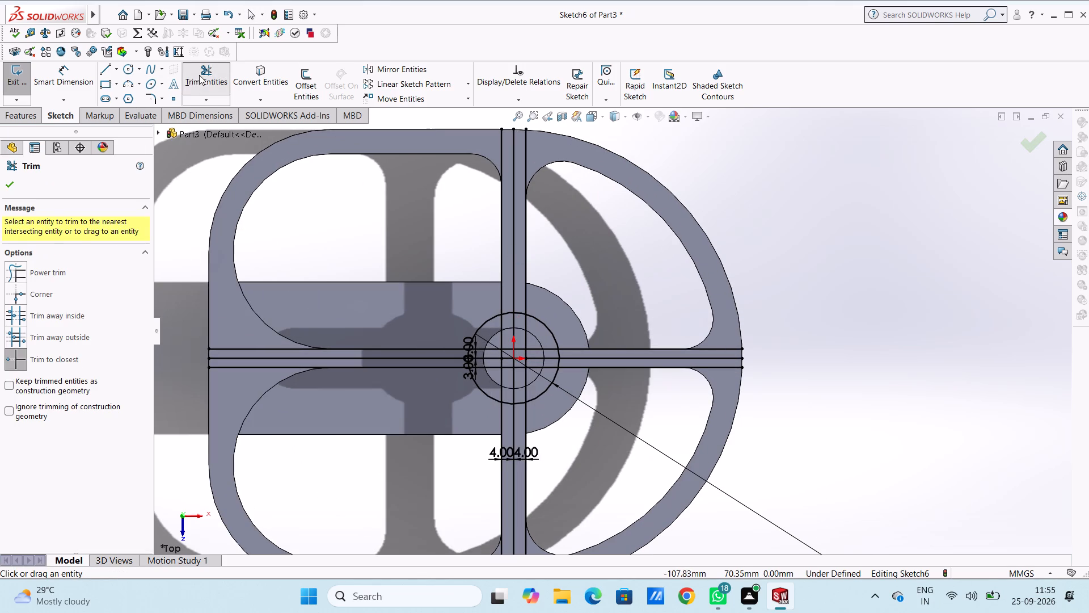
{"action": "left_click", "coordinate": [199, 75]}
Sketch a 20 mm vertical line up the upper rib from the horizontal centre line, capped by an 8 mm line across the rib.
{"action": "left_click", "coordinate": [107, 70]}
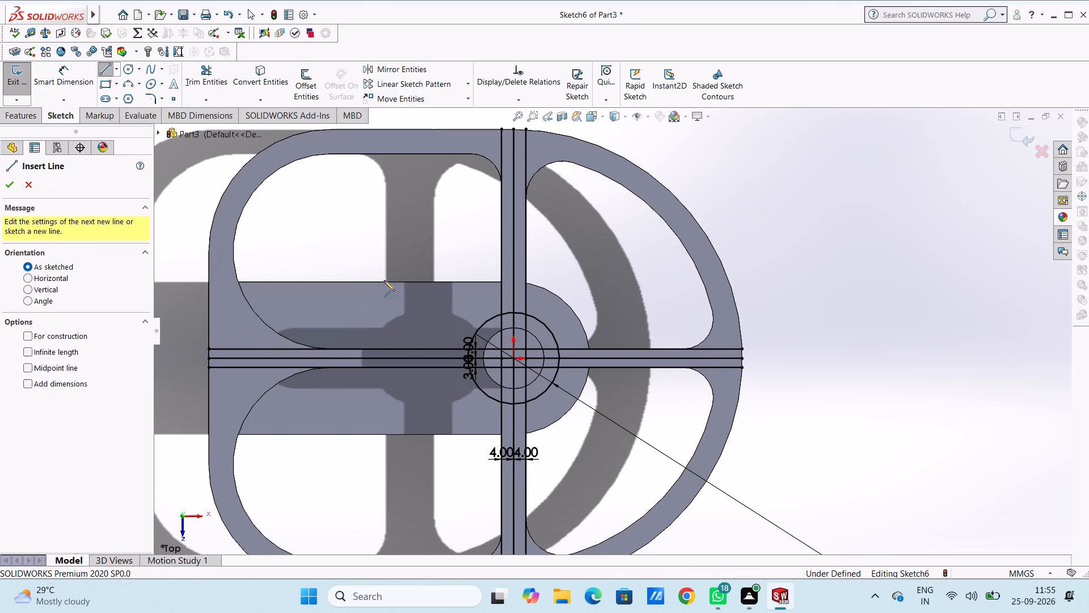
{"action": "scroll", "coordinate": [395, 299], "scroll_direction": "up", "scroll_amount": 1}
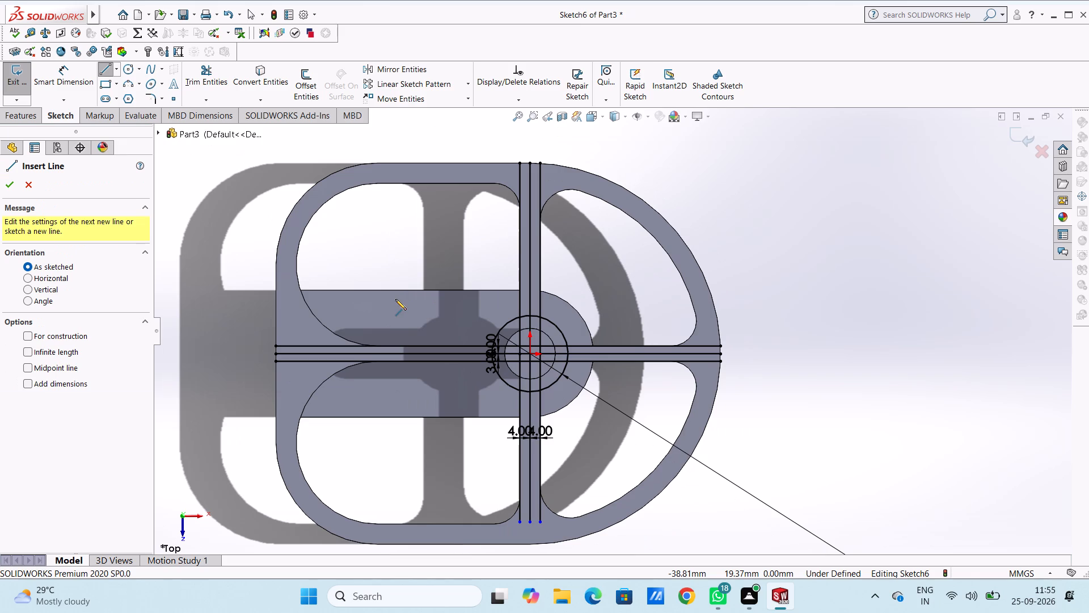
{"action": "scroll", "coordinate": [395, 299], "scroll_direction": "up", "scroll_amount": 1}
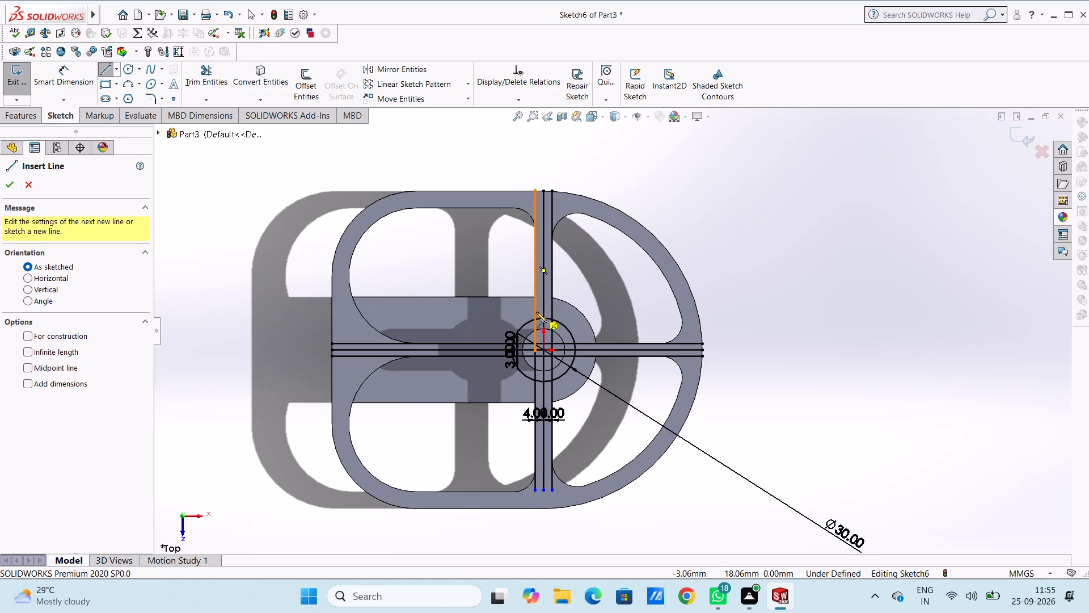
{"action": "left_click", "coordinate": [534, 350]}
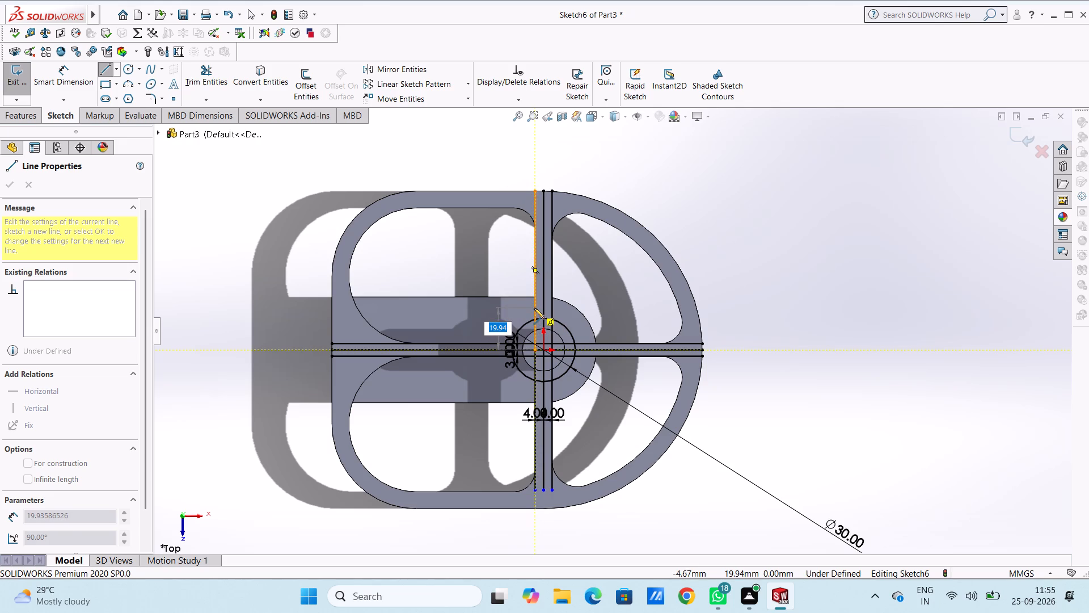
{"action": "type", "text": "20"}
{"action": "key", "text": "Return"}
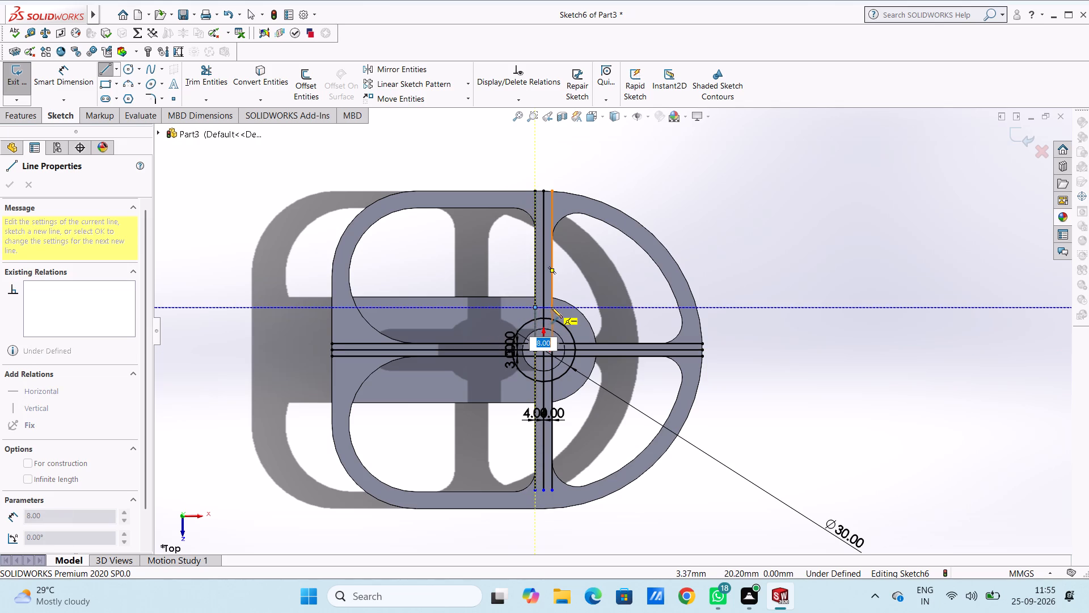
{"action": "left_click", "coordinate": [552, 307]}
{"action": "key", "text": "Escape"}
{"action": "key", "text": "Escape"}
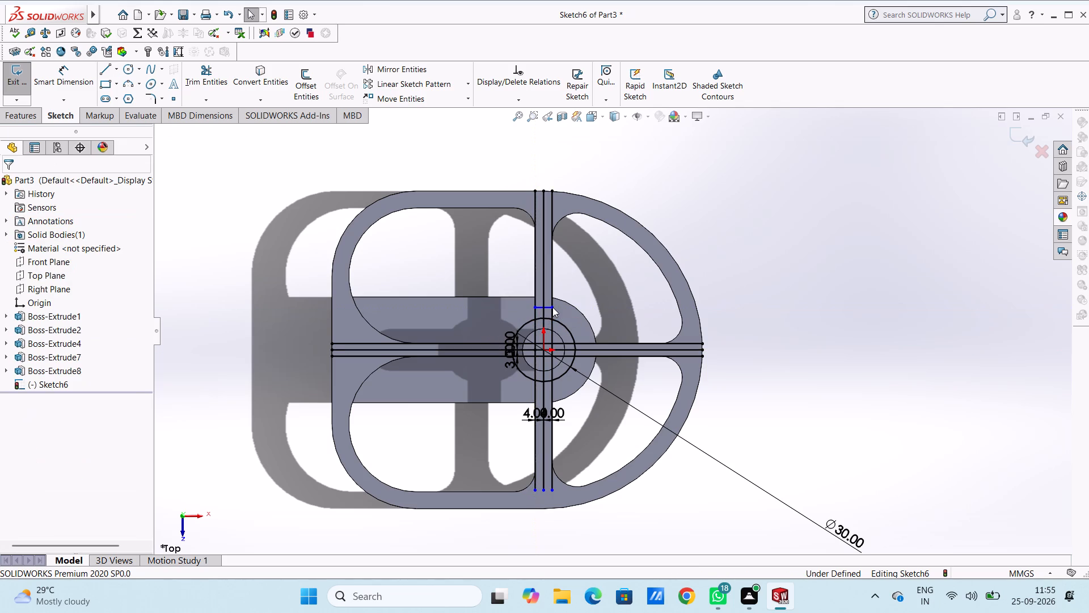
Delete the upper vertical centre line and trim the two offset lines beyond the 8 mm cap line.
{"action": "left_click", "coordinate": [544, 288]}
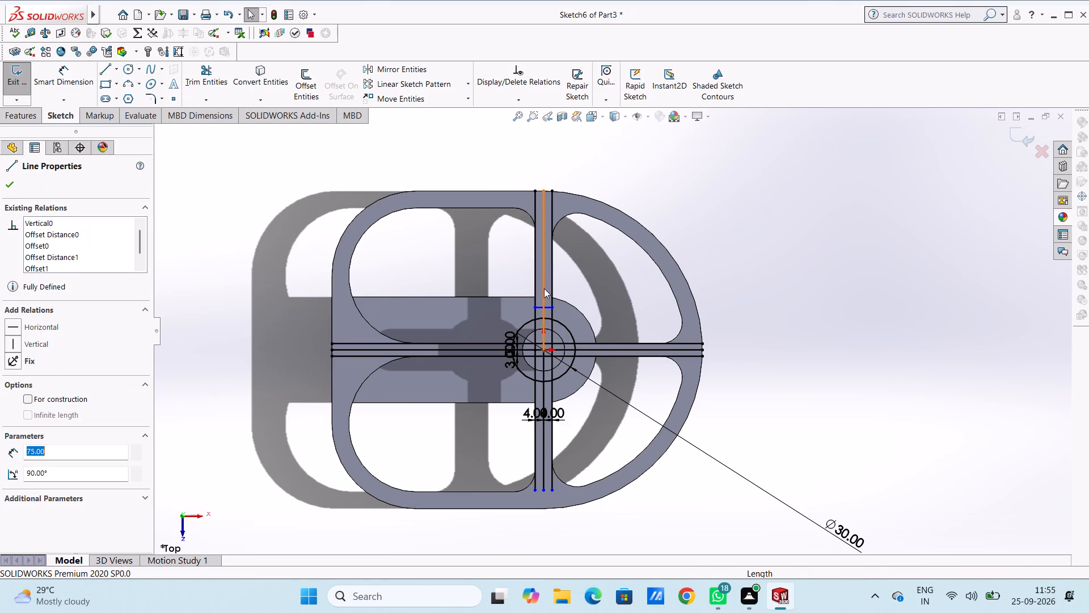
{"action": "key", "text": "Delete"}
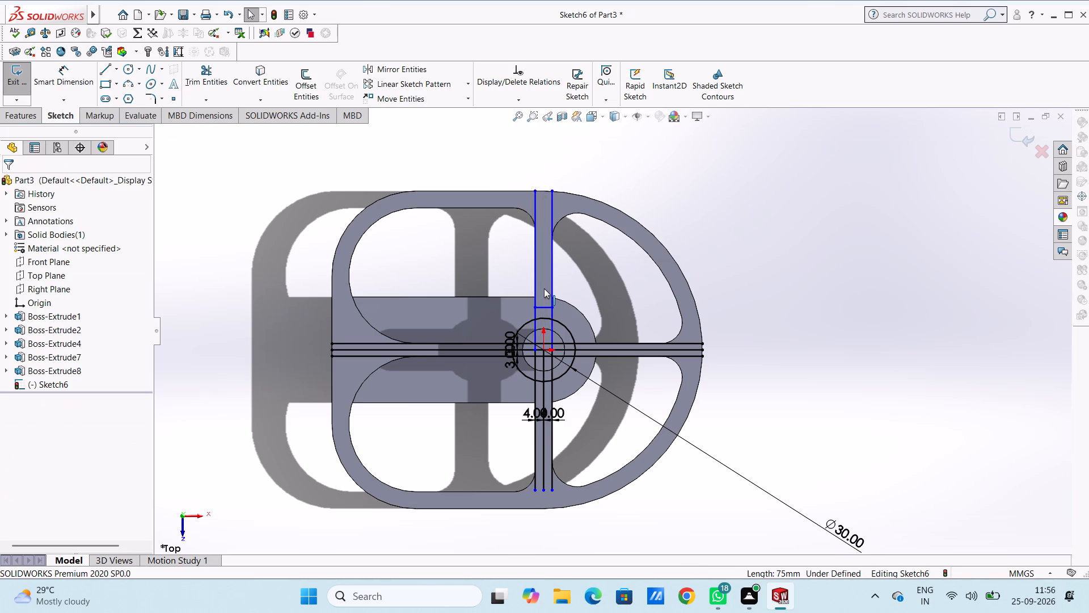
{"action": "left_click", "coordinate": [205, 81]}
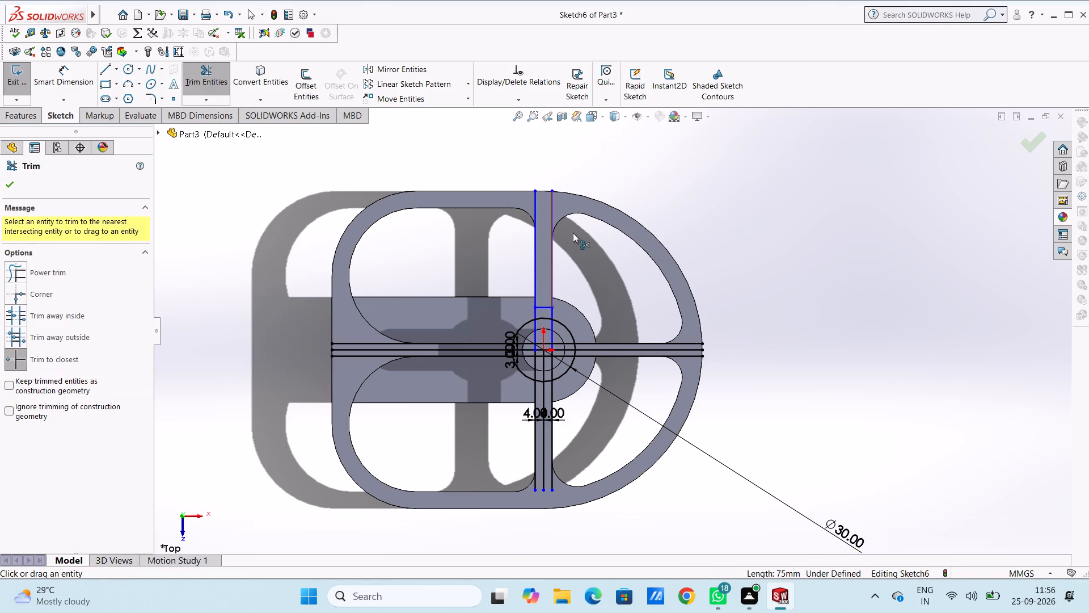
{"action": "left_click", "coordinate": [551, 254]}
{"action": "left_click", "coordinate": [533, 263]}
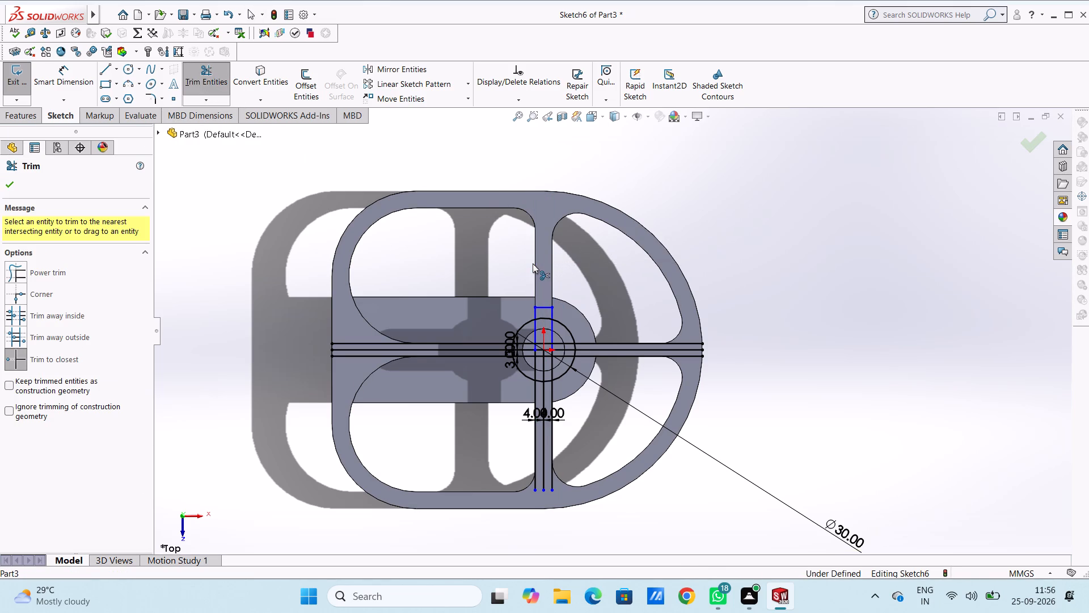
{"action": "key", "text": "Escape"}
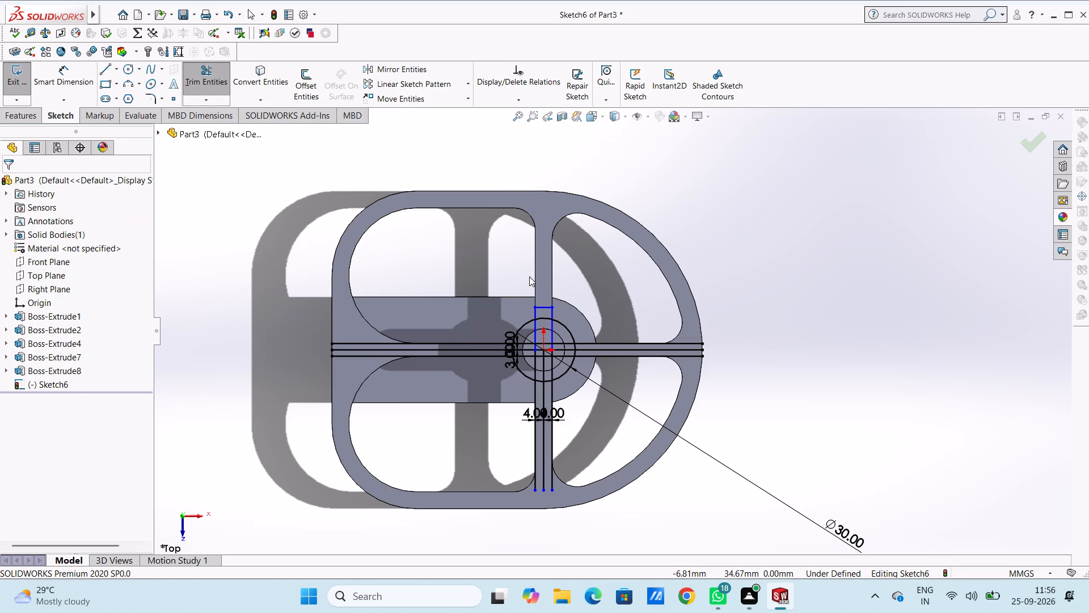
{"action": "key", "text": "Escape"}
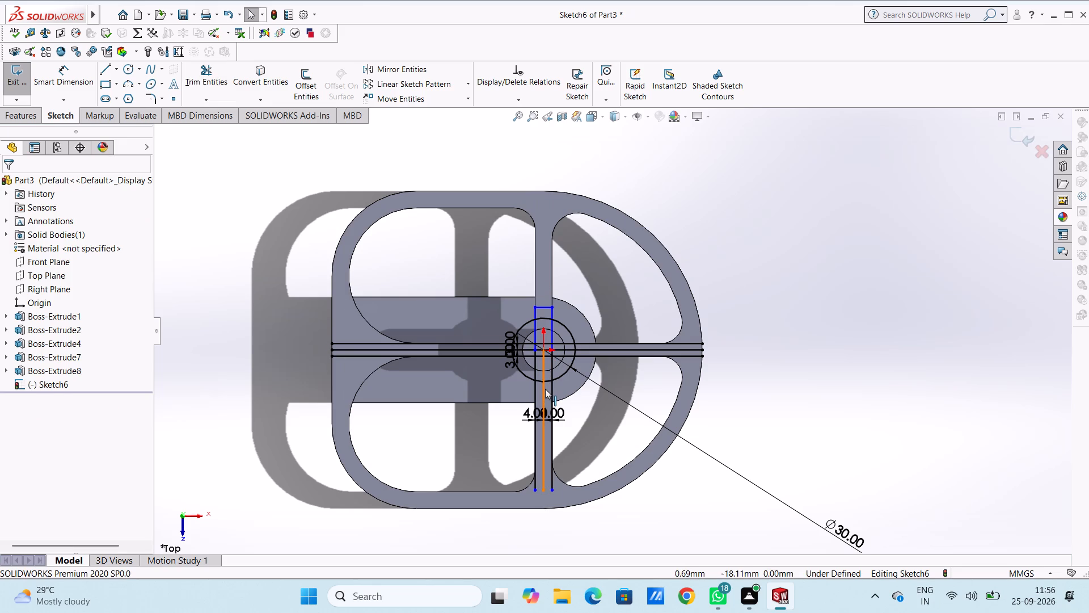
Delete the lower vertical centre line.
{"action": "left_click", "coordinate": [545, 389]}
{"action": "key", "text": "Delete"}
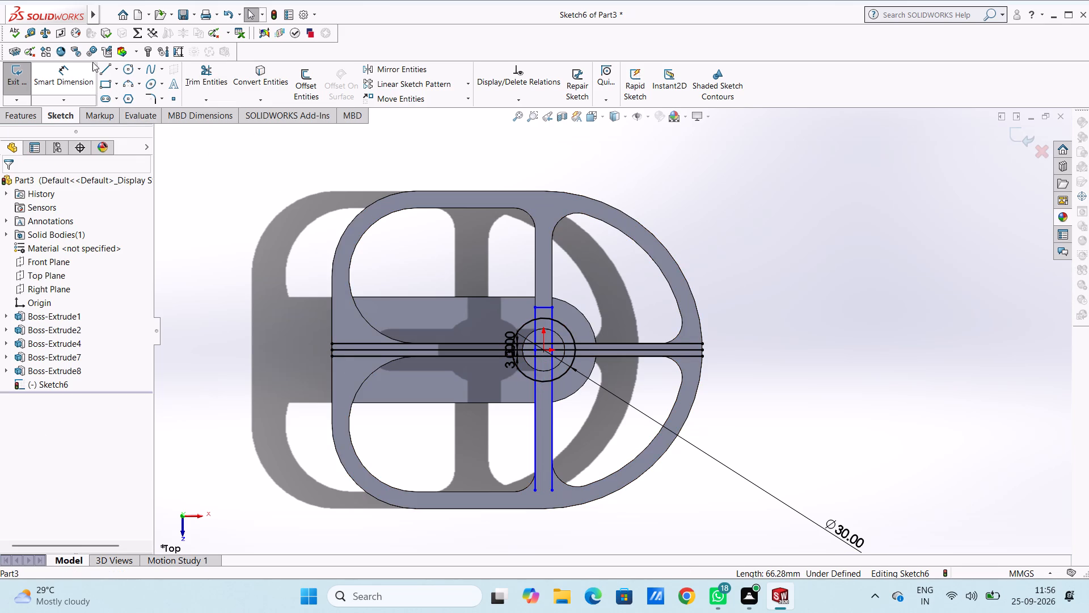
Sketch the lower rib outline from the horizontal centre line: 20 mm down, 8 mm across and 20 mm back up.
{"action": "left_click", "coordinate": [108, 70]}
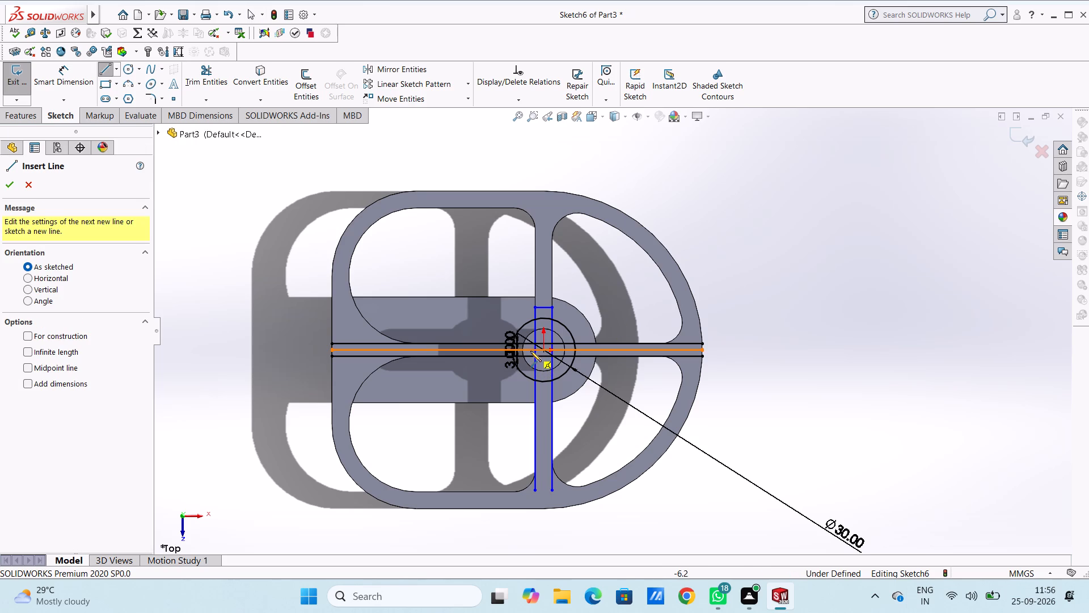
{"action": "left_click", "coordinate": [533, 352]}
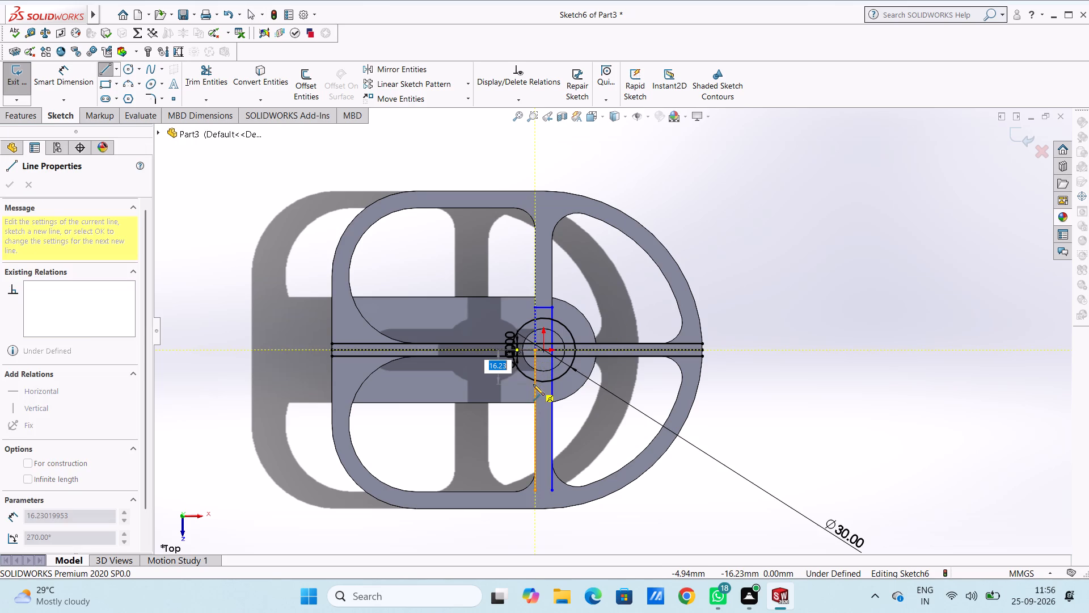
{"action": "type", "text": "20"}
{"action": "key", "text": "Return"}
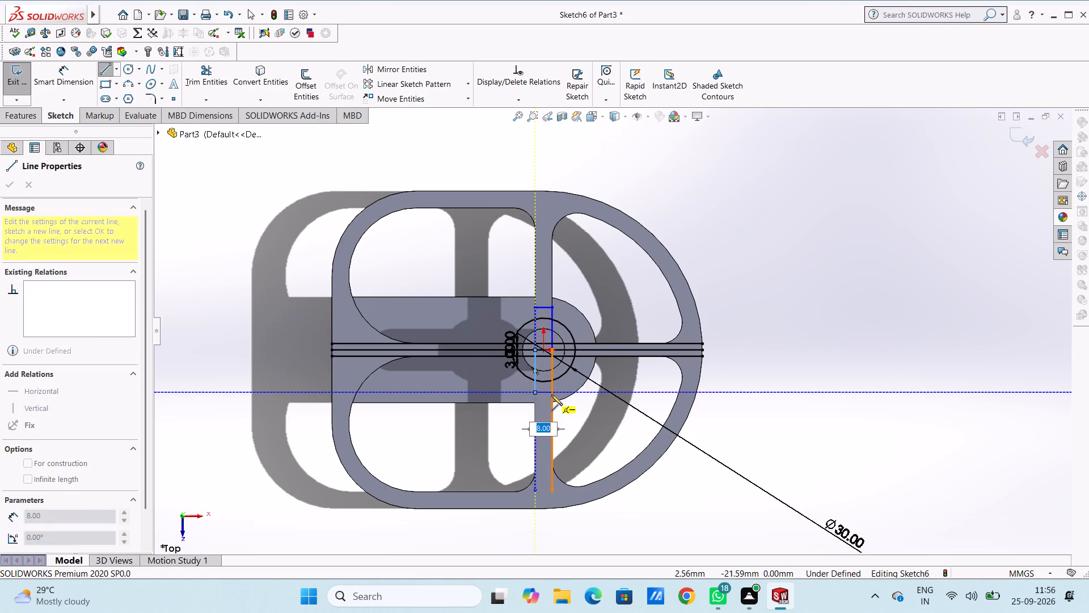
{"action": "left_click", "coordinate": [551, 394]}
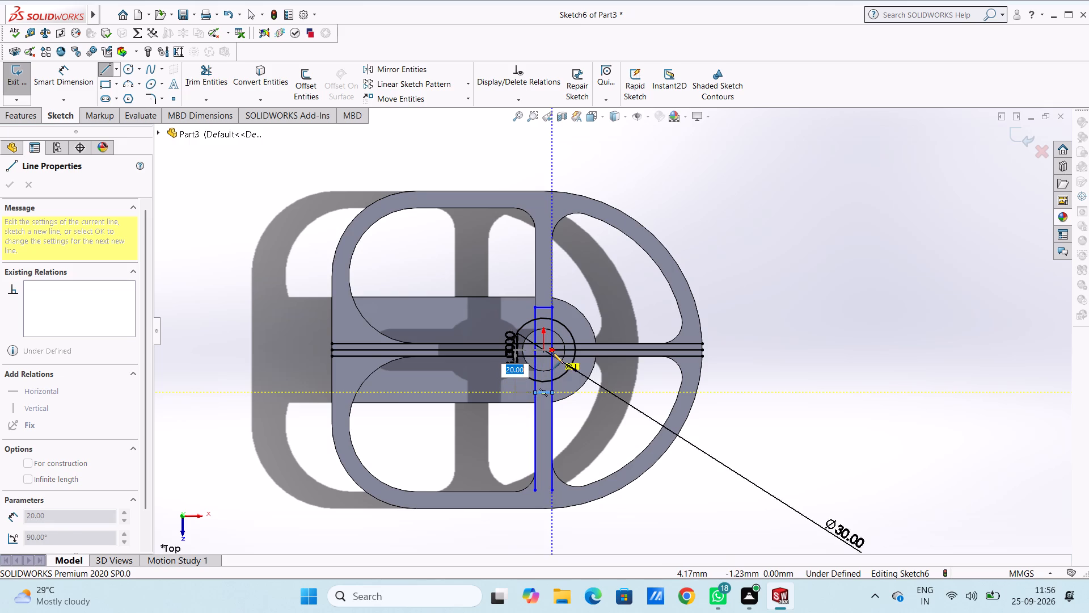
{"action": "left_click", "coordinate": [552, 351]}
{"action": "key", "text": "Escape"}
{"action": "key", "text": "Escape"}
{"action": "key", "text": "Escape"}
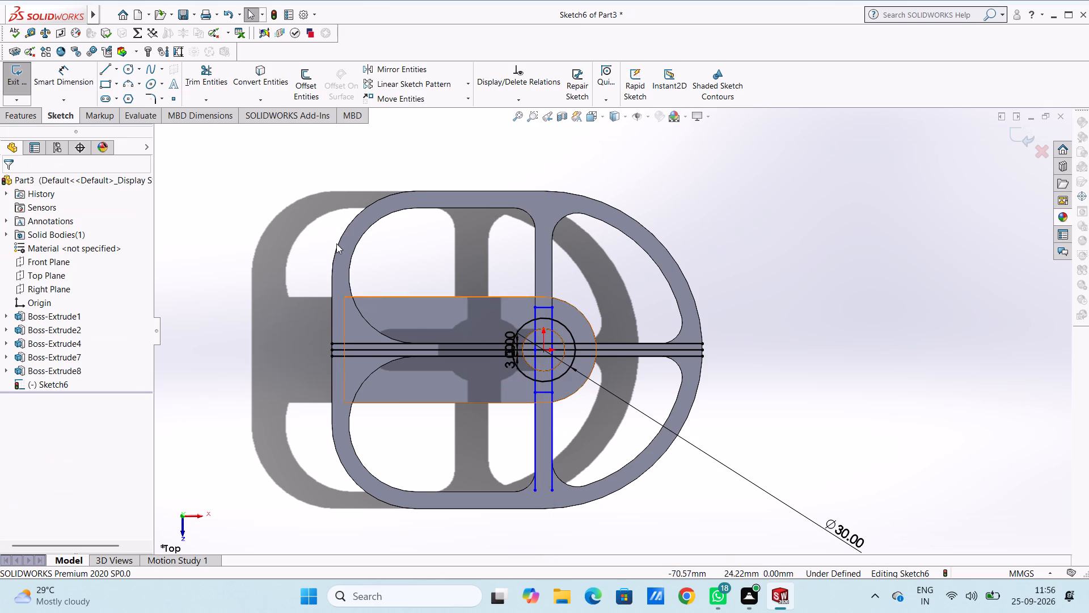
Trim the two vertical offset lines beyond the lower rib's 8 mm cap line.
{"action": "left_click", "coordinate": [209, 80]}
{"action": "left_click", "coordinate": [535, 421]}
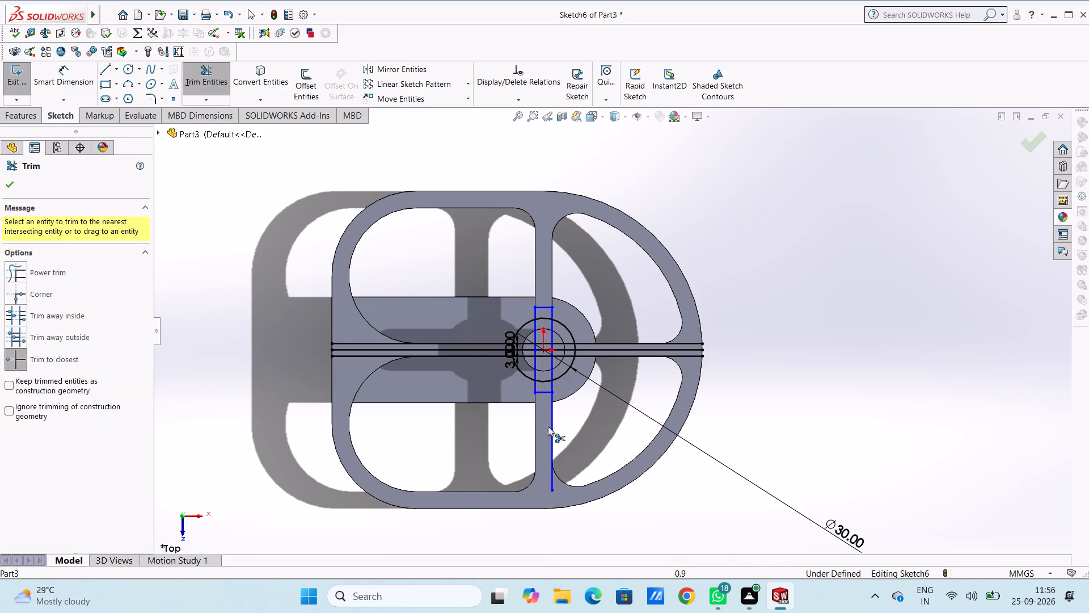
{"action": "left_click", "coordinate": [551, 428]}
{"action": "key", "text": "Escape"}
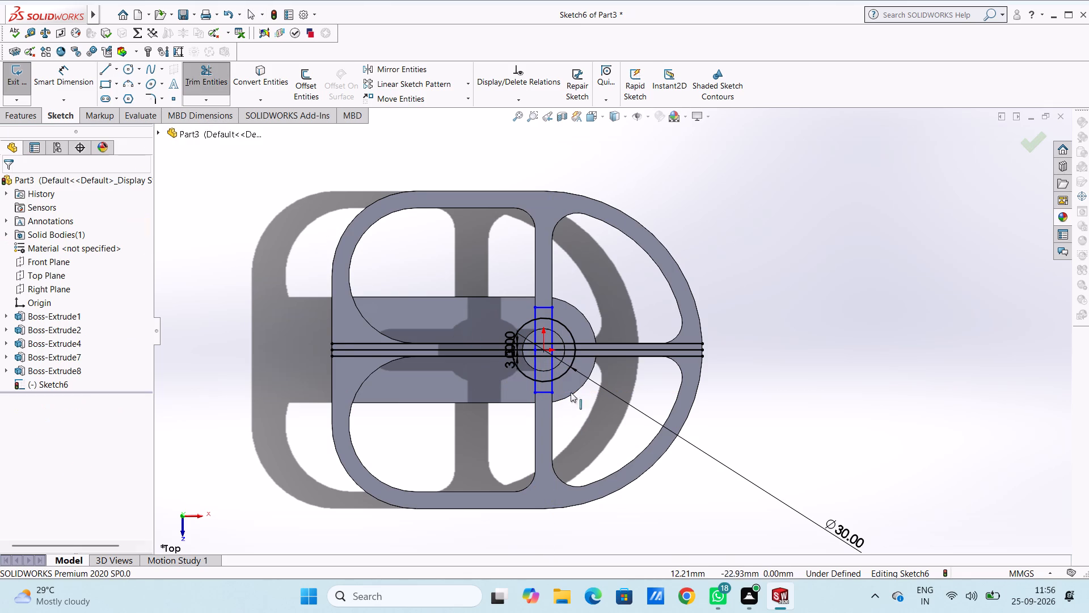
{"action": "key", "text": "Escape"}
Delete the 175 mm horizontal centre line.
{"action": "left_click", "coordinate": [585, 349]}
{"action": "key", "text": "Delete"}
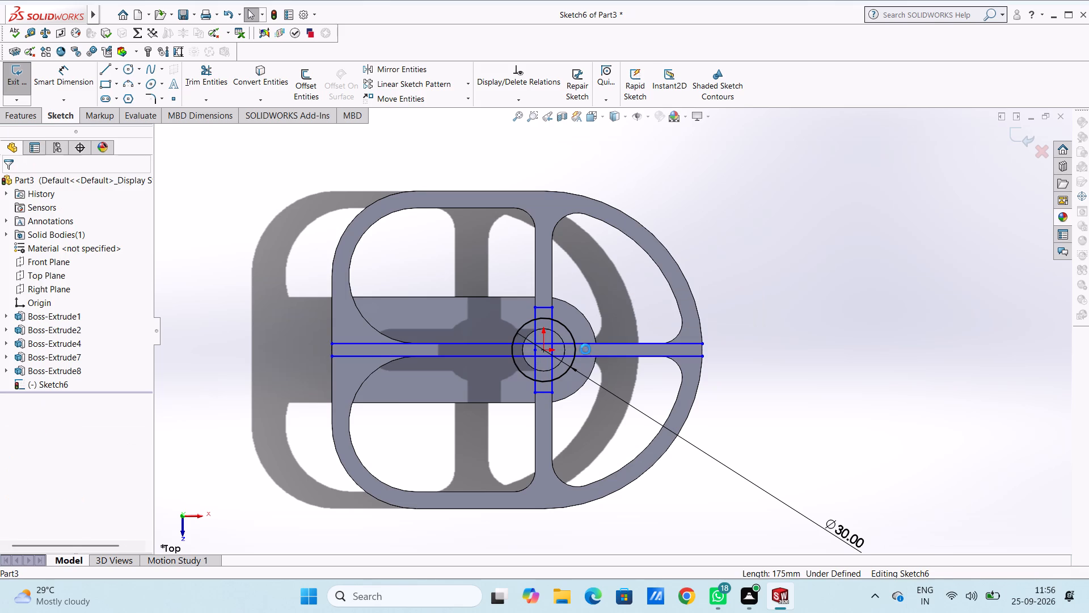
{"action": "key", "text": "Escape"}
{"action": "key", "text": "Escape"}
Sketch the rib outline toward the rim's straight end from above the post's centre: 20 mm out, 6 mm across and 20 mm back.
{"action": "scroll", "coordinate": [494, 358], "scroll_direction": "down", "scroll_amount": 3}
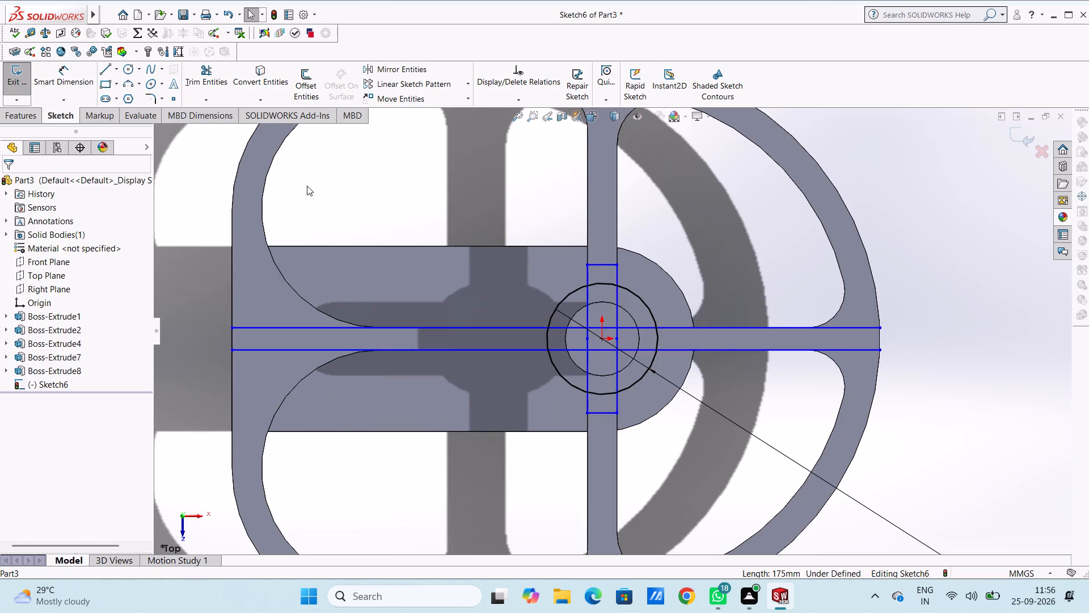
{"action": "left_click", "coordinate": [104, 70]}
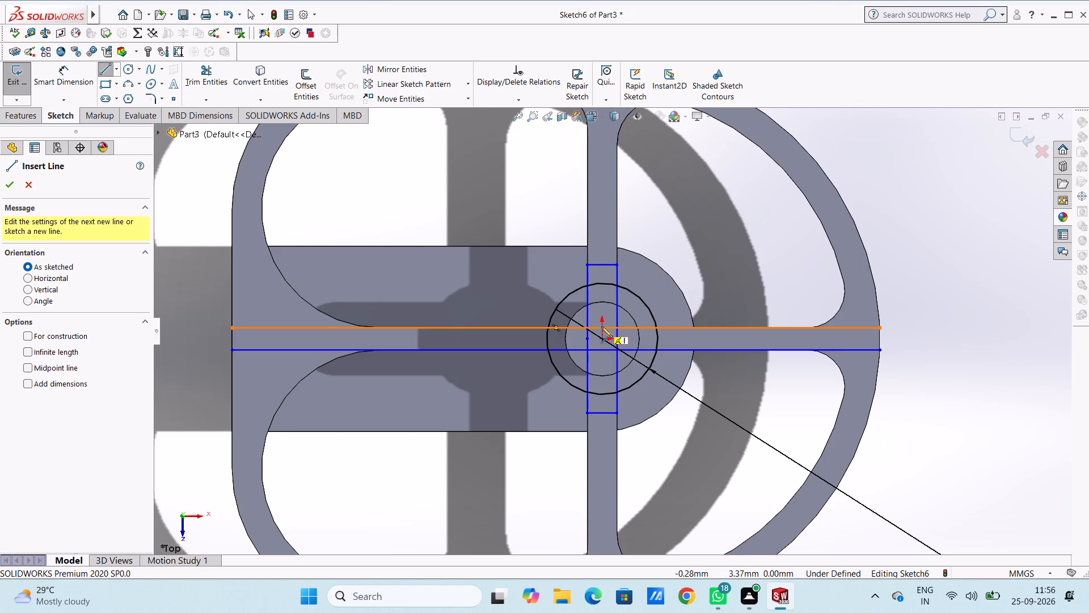
{"action": "left_click", "coordinate": [601, 326]}
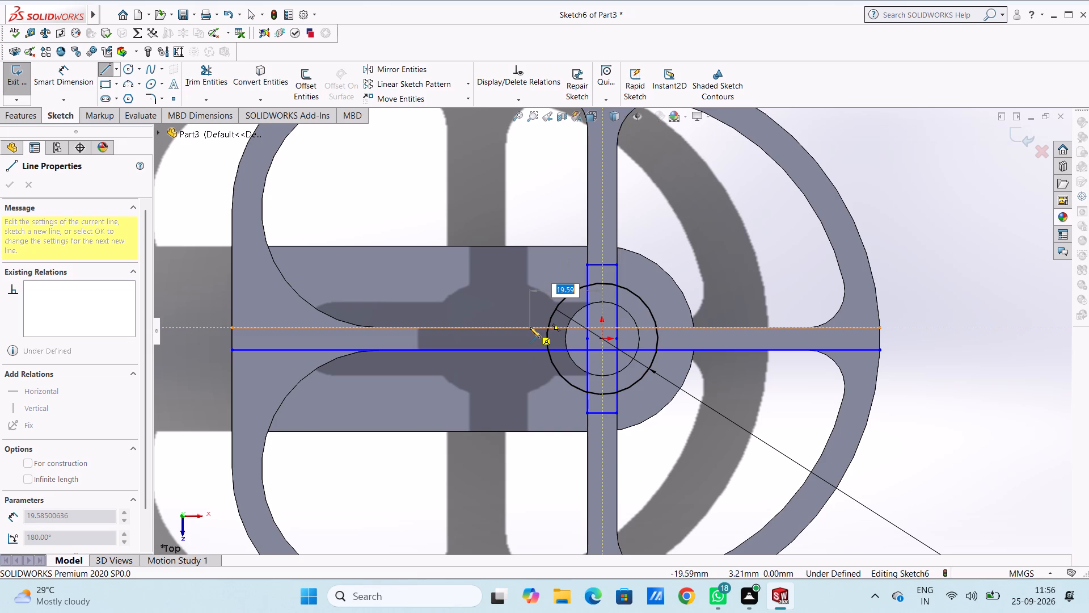
{"action": "type", "text": "20"}
{"action": "key", "text": "Return"}
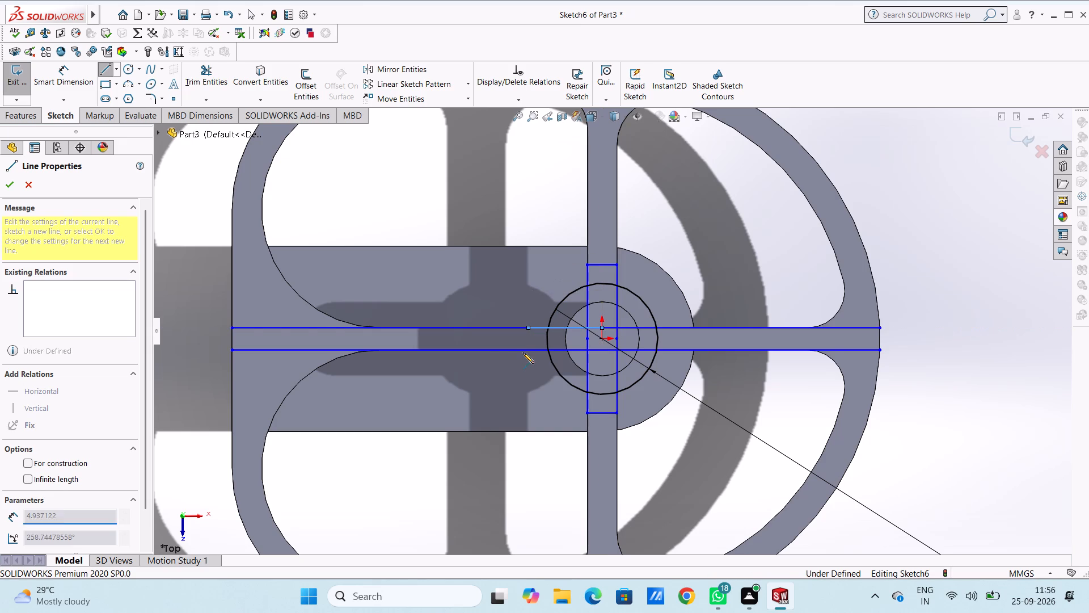
{"action": "left_click", "coordinate": [528, 351]}
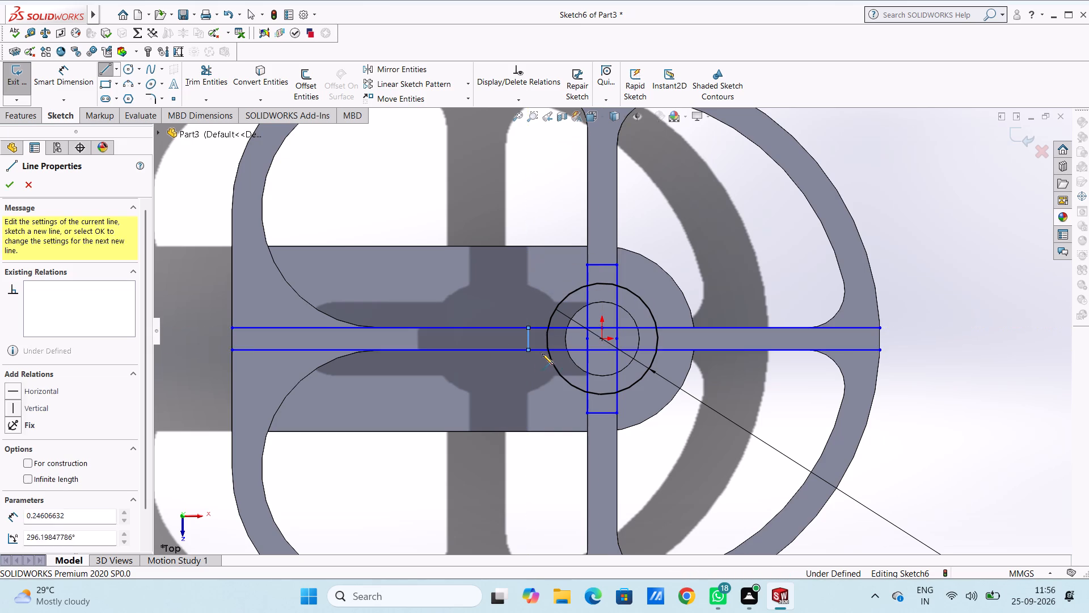
{"action": "left_click", "coordinate": [602, 350]}
{"action": "key", "text": "Escape"}
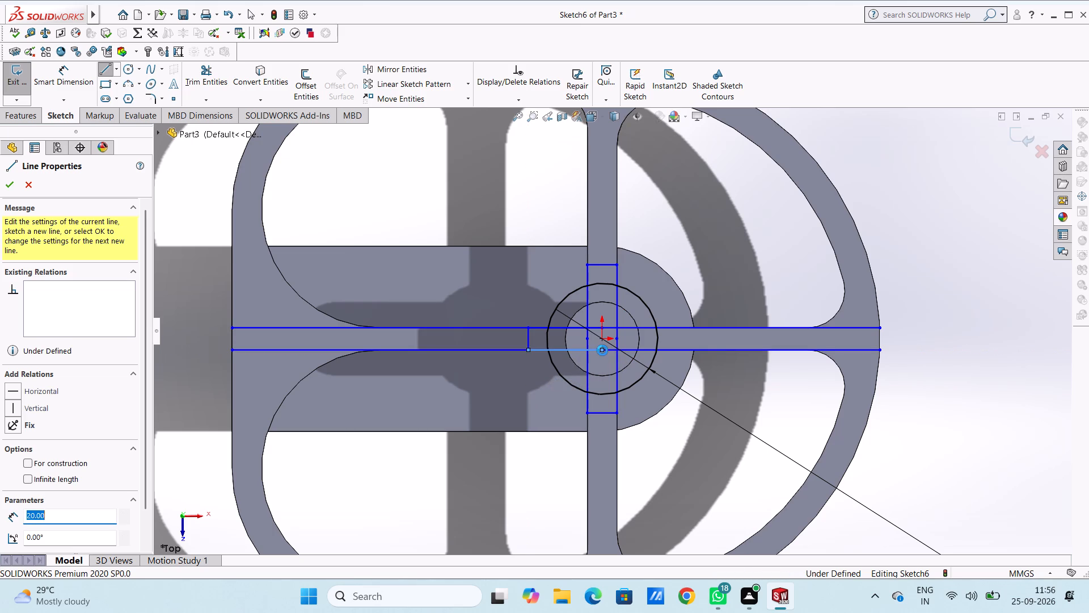
{"action": "key", "text": "Escape"}
Trim the two horizontal offset lines beyond the 6 mm cap line, toward the rim's straight end.
{"action": "left_click", "coordinate": [199, 85]}
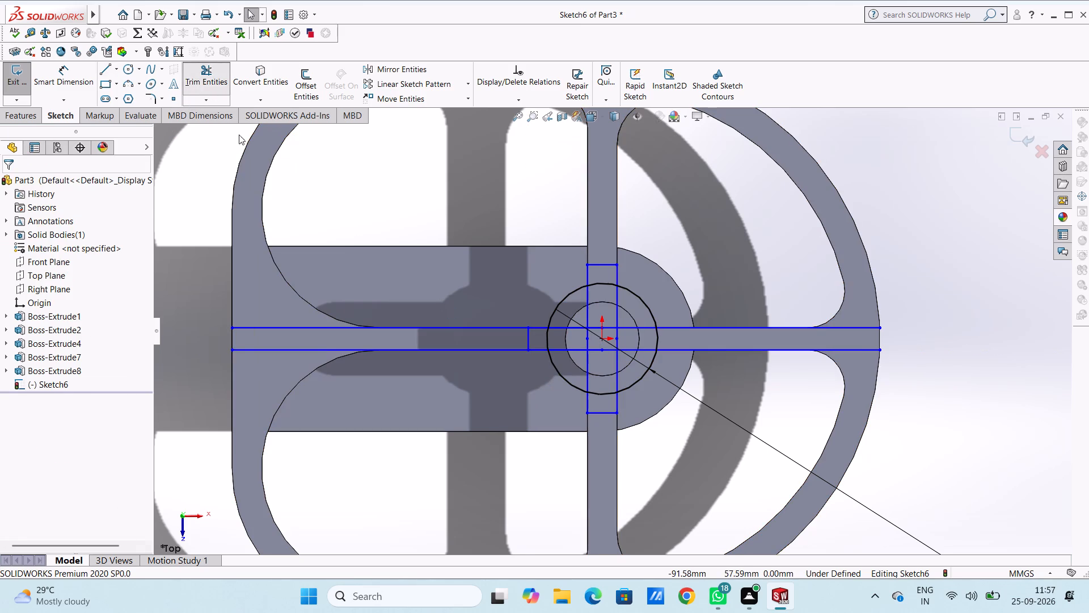
{"action": "left_click", "coordinate": [421, 324]}
{"action": "left_click", "coordinate": [421, 325]}
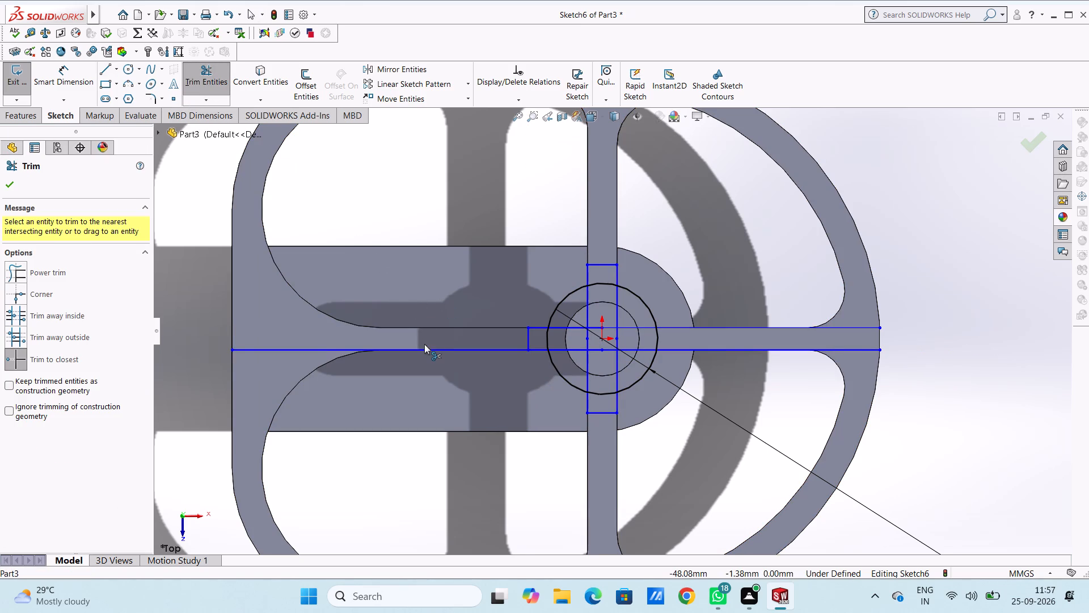
{"action": "left_click", "coordinate": [425, 347]}
{"action": "key", "text": "Escape"}
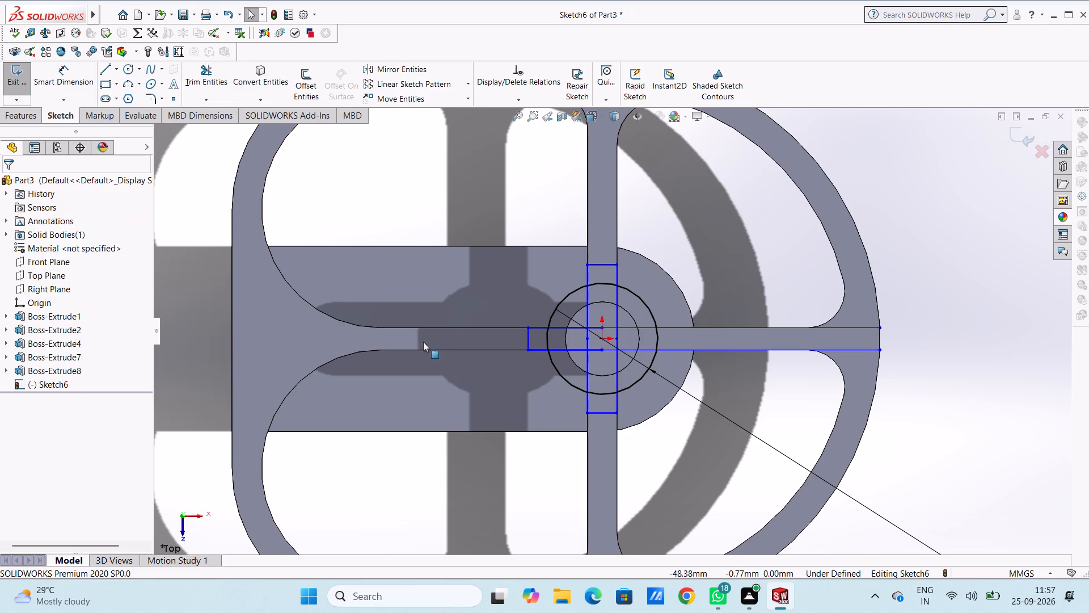
{"action": "key", "text": "Escape"}
Sketch the rib outline toward the rim's curved end from above the post's centre: 20 mm out, 6 mm across and 20 mm back.
{"action": "left_click", "coordinate": [105, 66]}
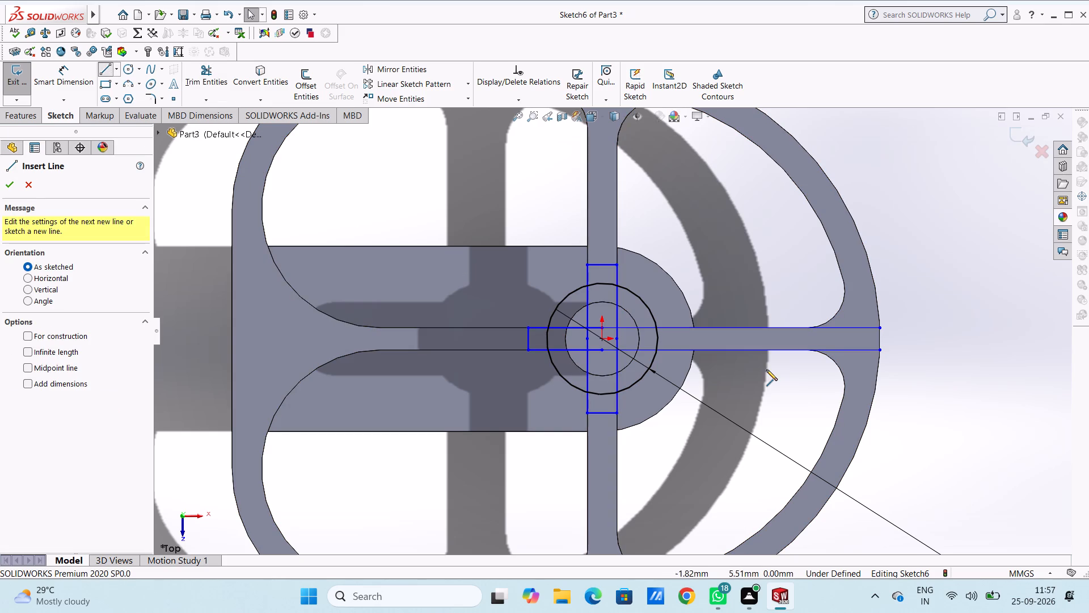
{"action": "scroll", "coordinate": [750, 344], "scroll_direction": "down", "scroll_amount": 3}
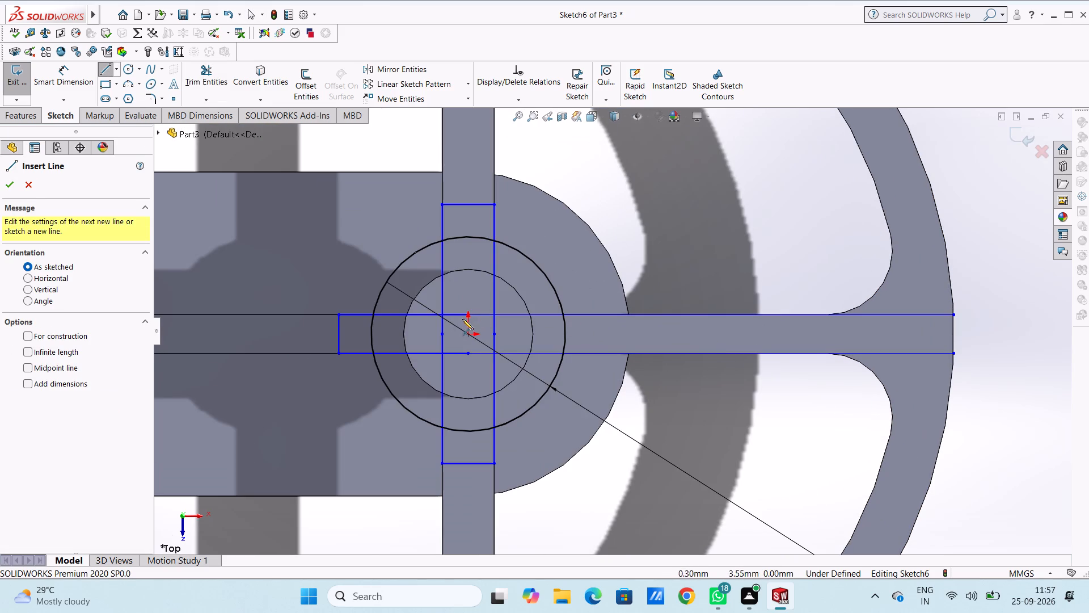
{"action": "left_click", "coordinate": [470, 316]}
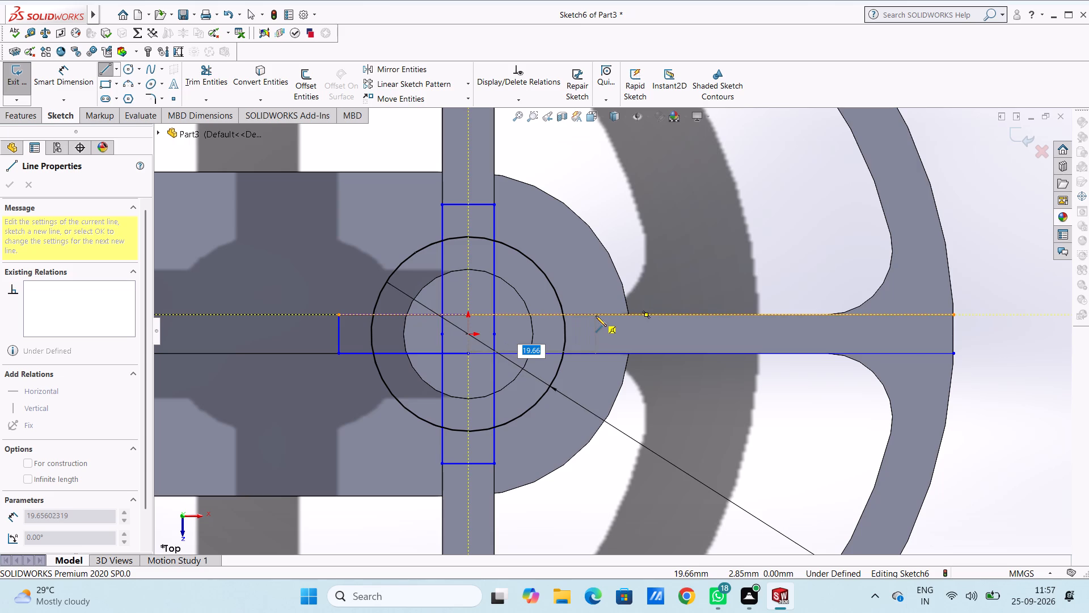
{"action": "type", "text": "20"}
{"action": "key", "text": "Return"}
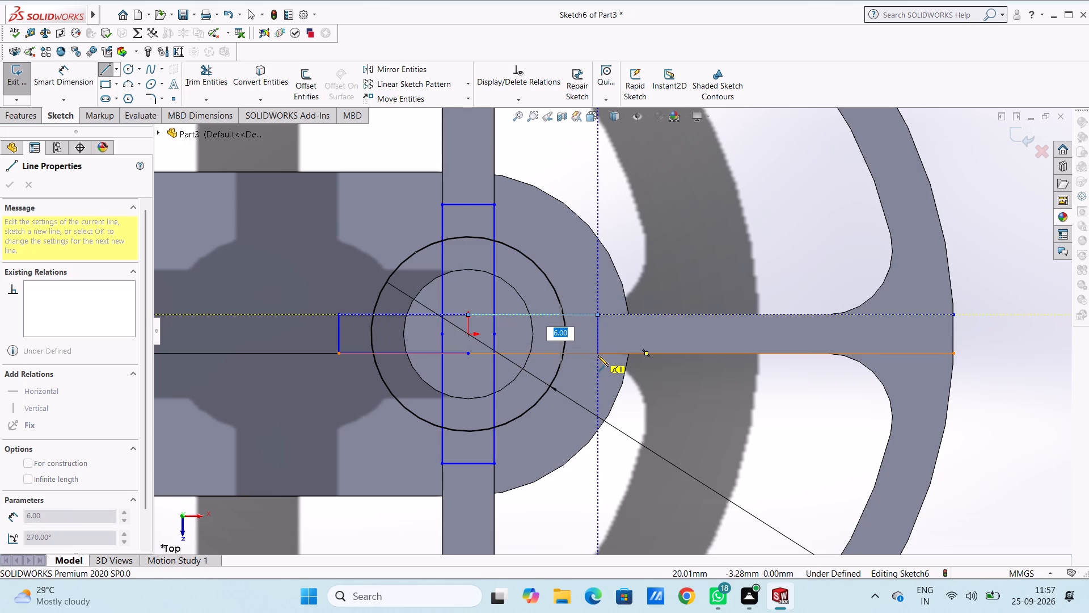
{"action": "left_click", "coordinate": [598, 355]}
{"action": "left_click", "coordinate": [470, 356]}
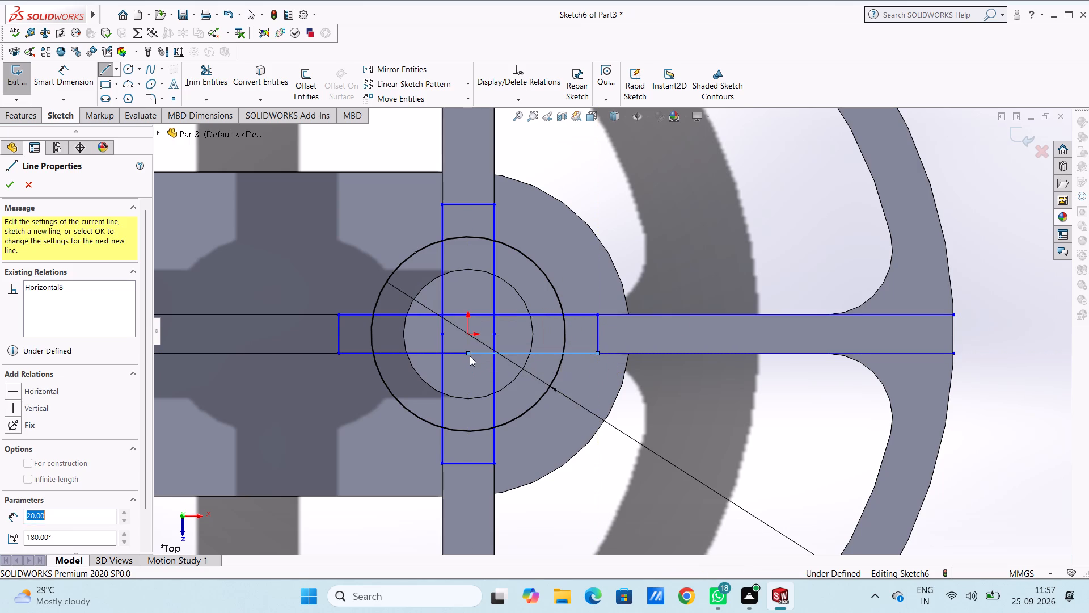
{"action": "key", "text": "Escape"}
{"action": "key", "text": "Escape"}
{"action": "key", "text": "Escape"}
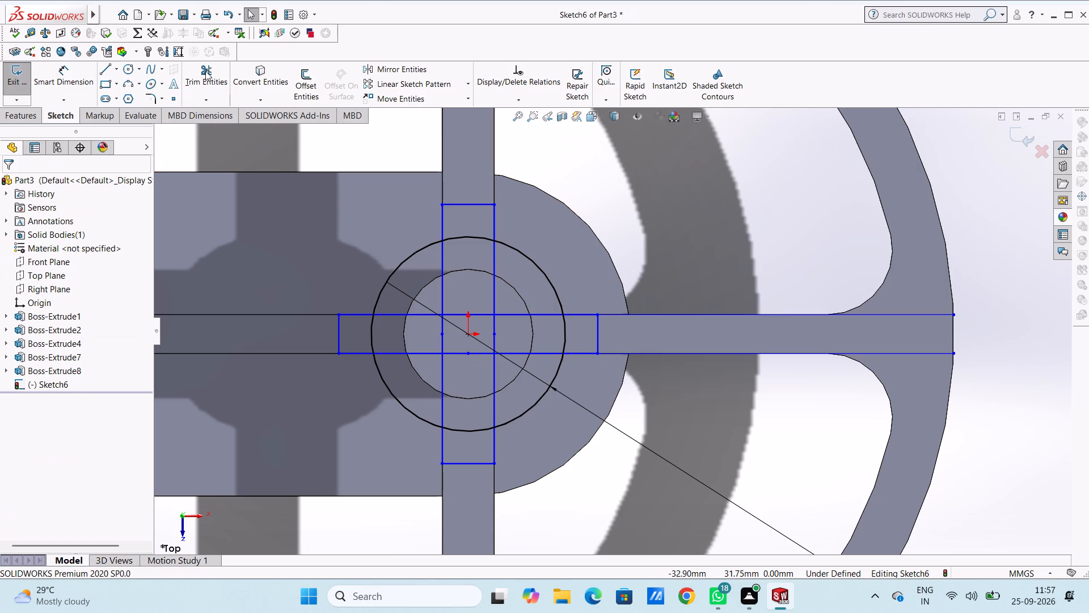
Trim the two horizontal offset lines beyond the 6 mm cap line, toward the rim's curved end.
{"action": "left_click", "coordinate": [205, 71]}
{"action": "left_click", "coordinate": [875, 317]}
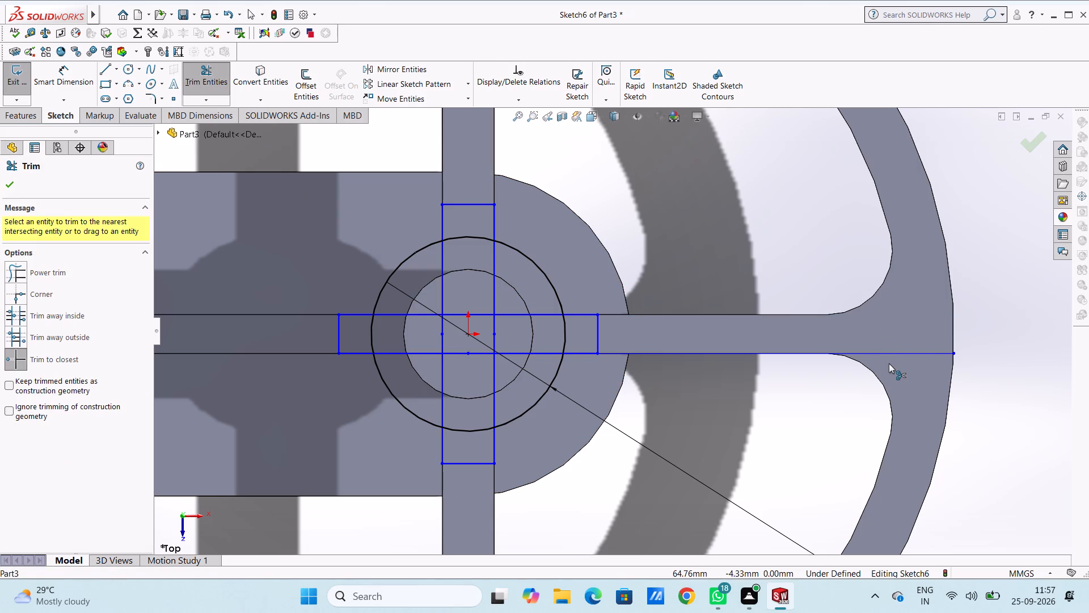
{"action": "left_click", "coordinate": [889, 356]}
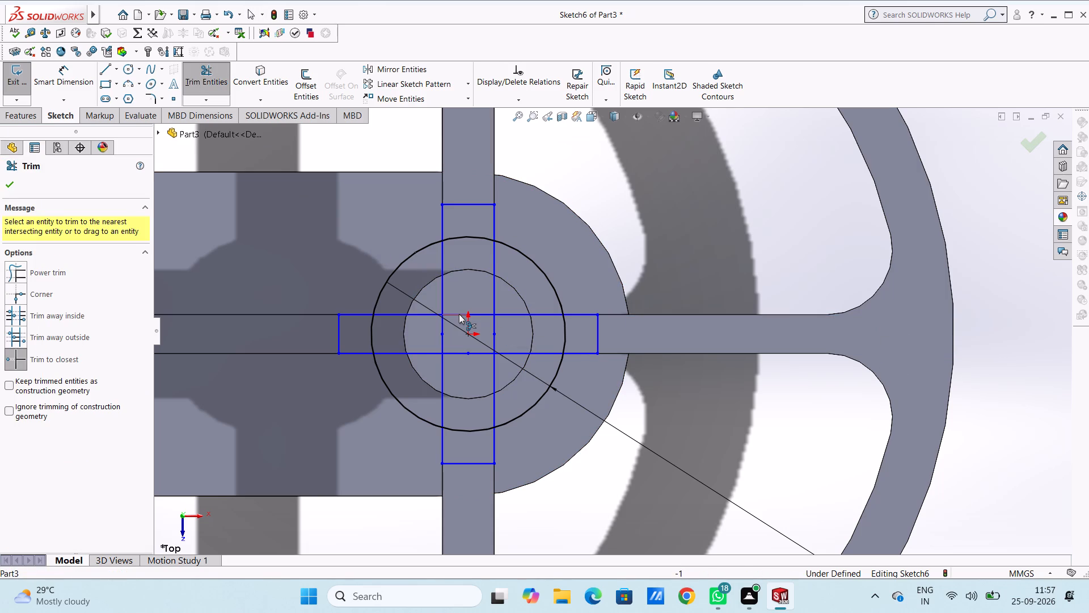
Inside the hub circle, trim the straight-end rib's upper line and the adjacent side line of the upper rib.
{"action": "left_click", "coordinate": [459, 314]}
{"action": "left_click", "coordinate": [438, 303]}
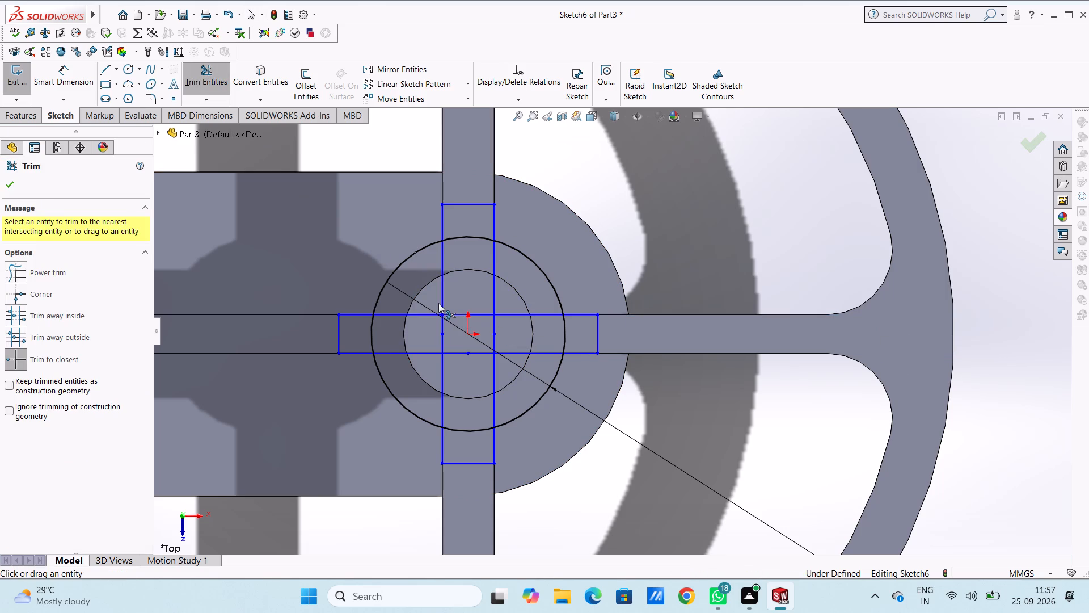
{"action": "left_click", "coordinate": [441, 305]}
{"action": "left_click", "coordinate": [438, 312]}
{"action": "left_click", "coordinate": [436, 318]}
{"action": "double_click", "coordinate": [445, 326]}
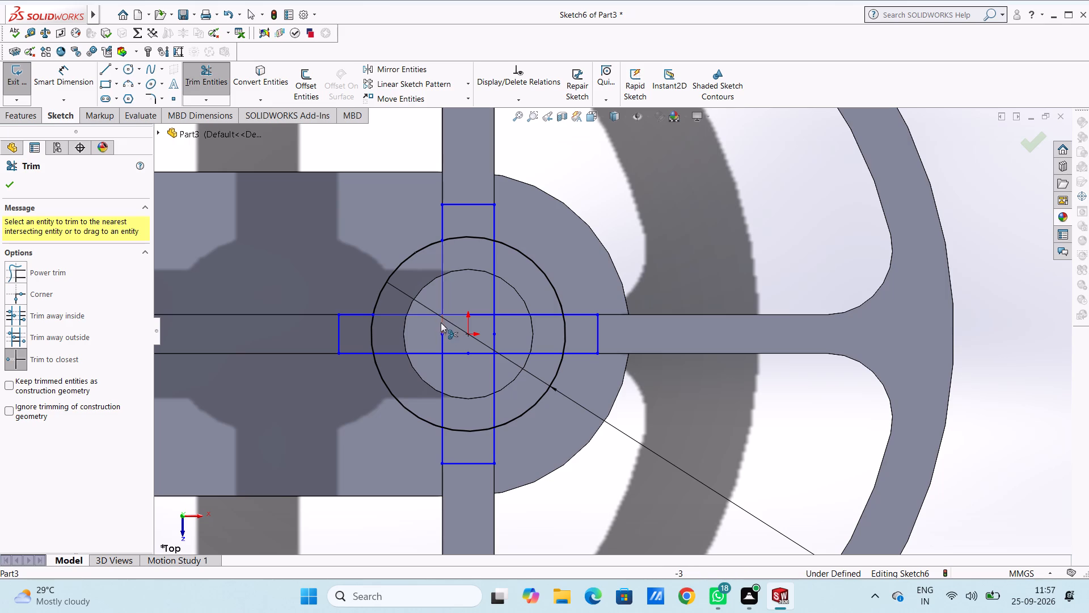
{"action": "left_click", "coordinate": [438, 319]}
{"action": "left_click", "coordinate": [437, 313]}
{"action": "left_click", "coordinate": [440, 295]}
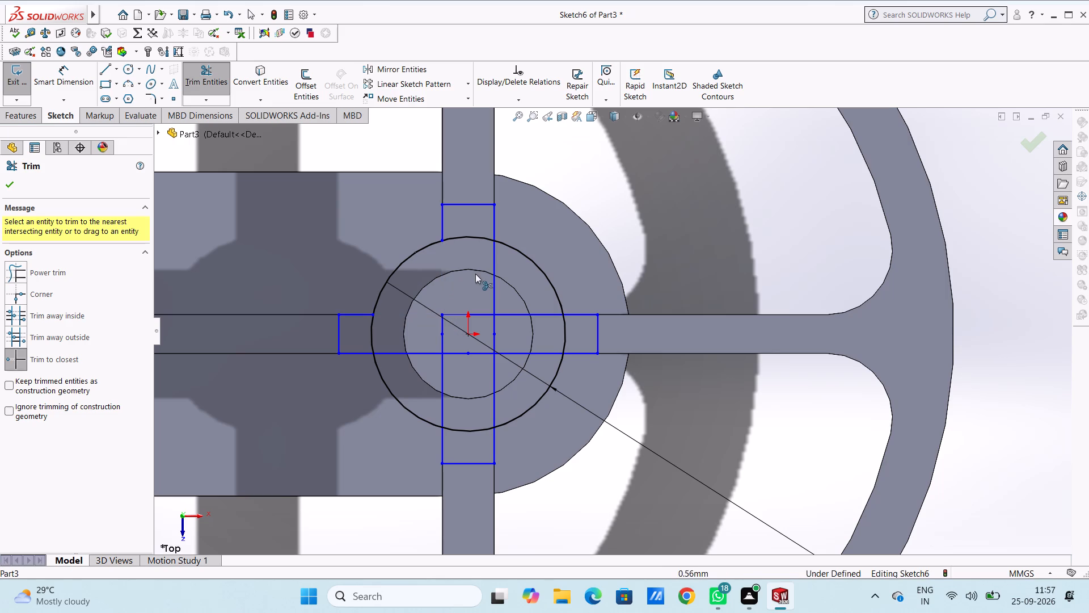
Trim the upper rib's other side line inside the hub circle, plus the leftover line pieces above the post's centre.
{"action": "left_click", "coordinate": [496, 274]}
{"action": "left_click_drag", "start_coordinate": [501, 303], "coordinate": [503, 313]}
{"action": "double_click", "coordinate": [503, 313]}
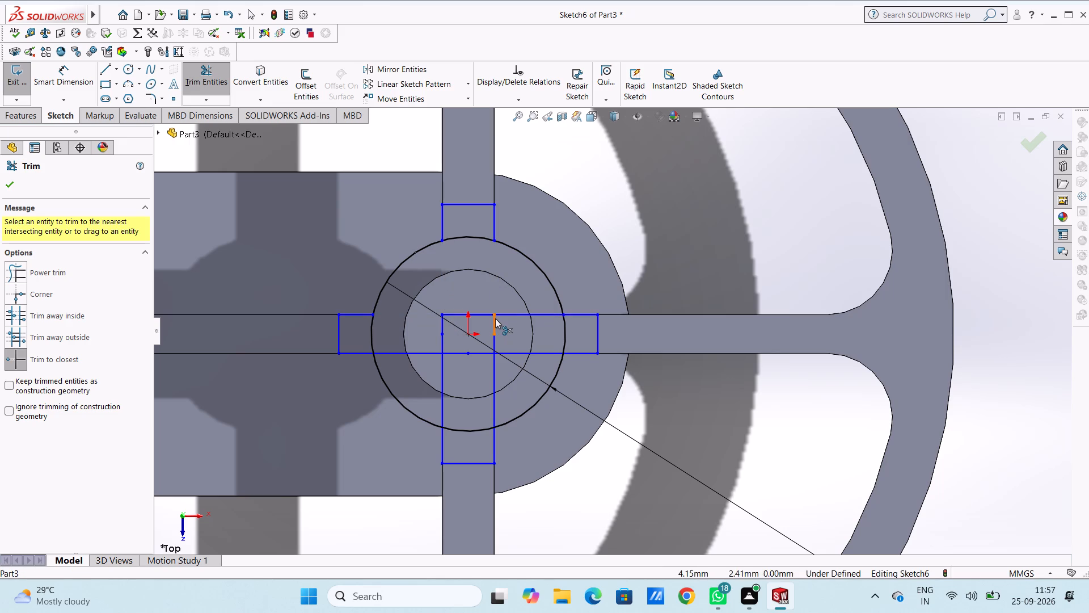
{"action": "double_click", "coordinate": [495, 318]}
{"action": "double_click", "coordinate": [487, 316]}
{"action": "left_click", "coordinate": [448, 322]}
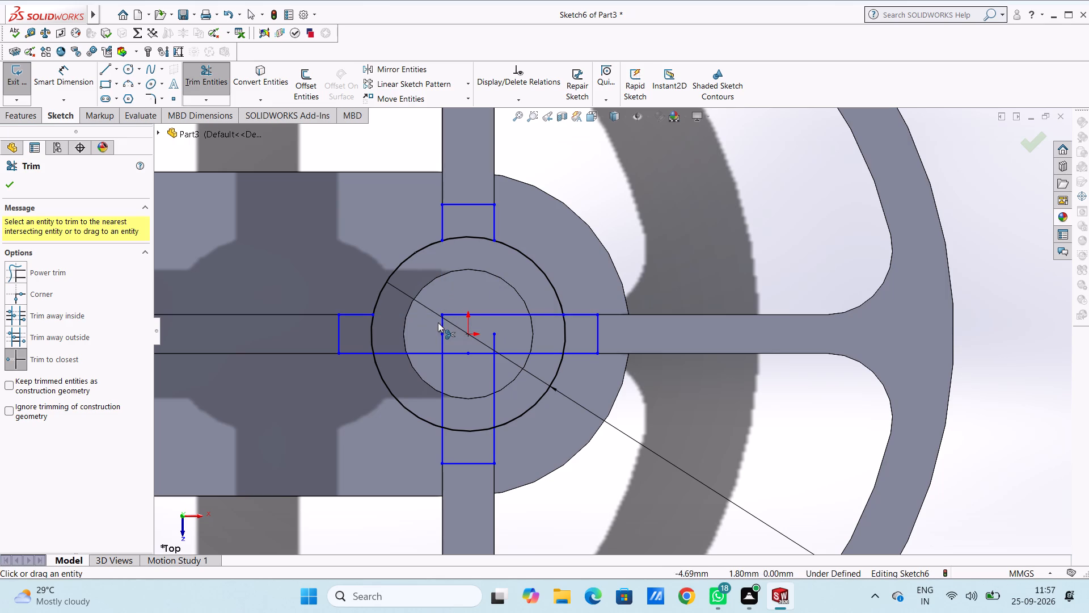
{"action": "left_click", "coordinate": [438, 324]}
{"action": "left_click", "coordinate": [445, 337]}
{"action": "left_click_drag", "start_coordinate": [441, 330], "coordinate": [441, 324]}
{"action": "left_click", "coordinate": [444, 322]}
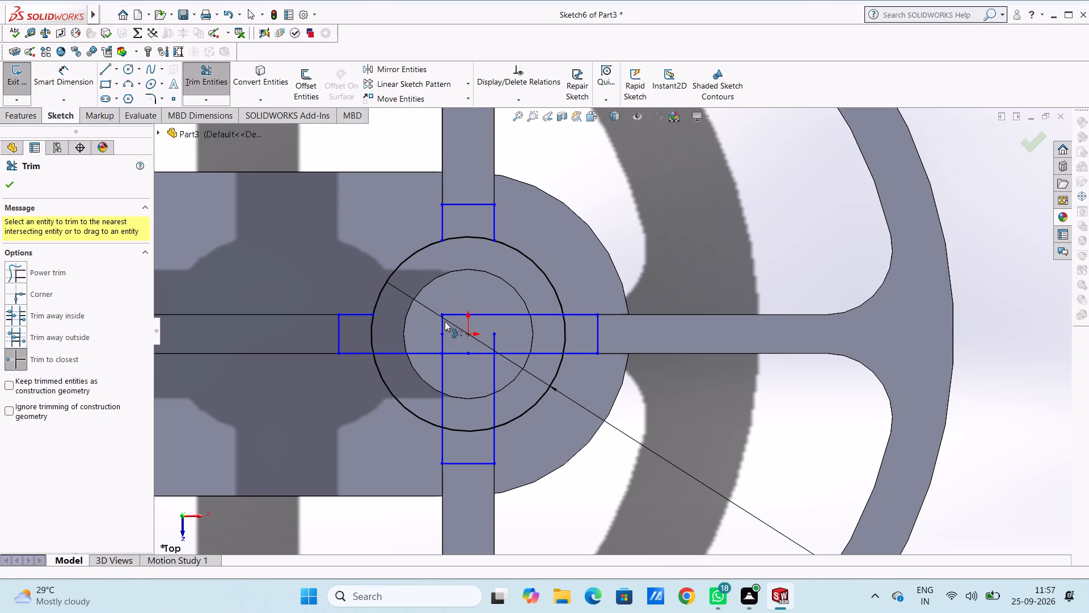
{"action": "left_click", "coordinate": [438, 324]}
{"action": "left_click", "coordinate": [448, 312]}
{"action": "left_click", "coordinate": [496, 310]}
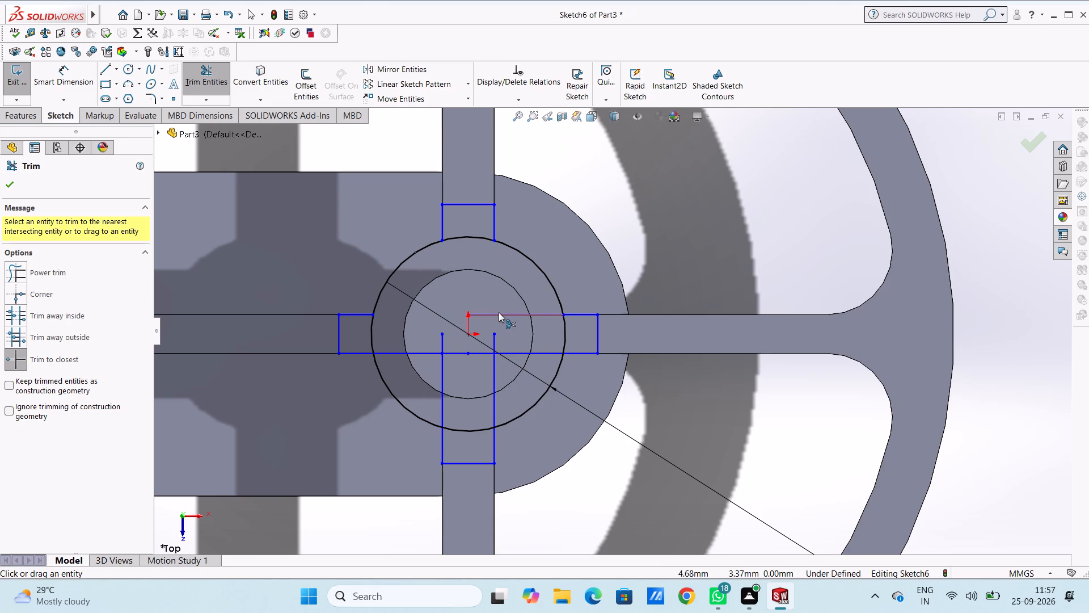
Inside the hub circle, trim both lines of the curved-end rib and the adjacent side line of the lower rib.
{"action": "left_click_drag", "start_coordinate": [499, 312], "coordinate": [507, 312]}
{"action": "left_click", "coordinate": [508, 351]}
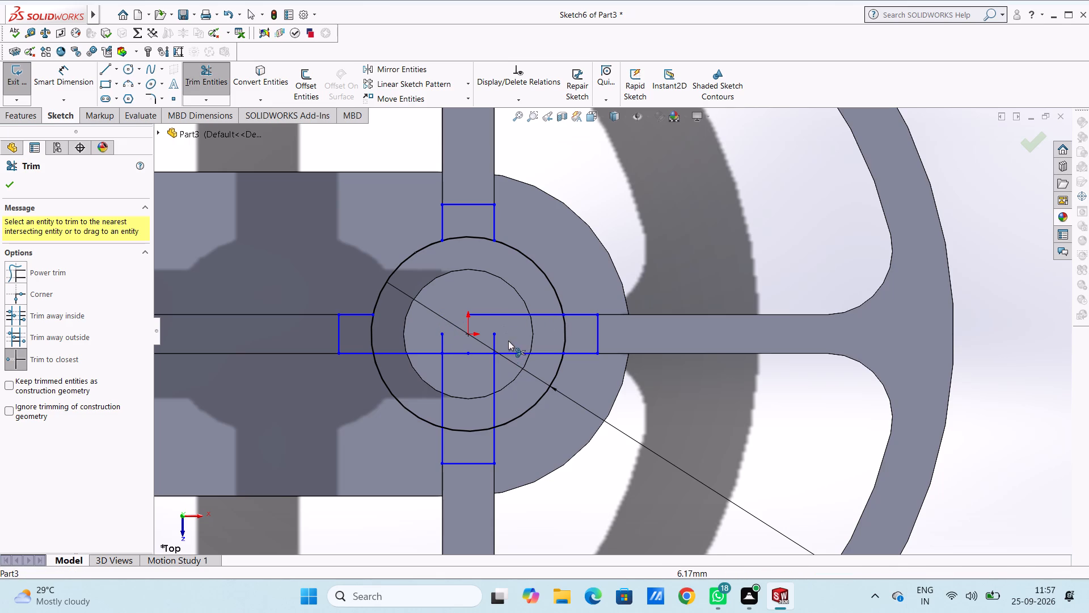
{"action": "double_click", "coordinate": [512, 316]}
{"action": "double_click", "coordinate": [521, 354]}
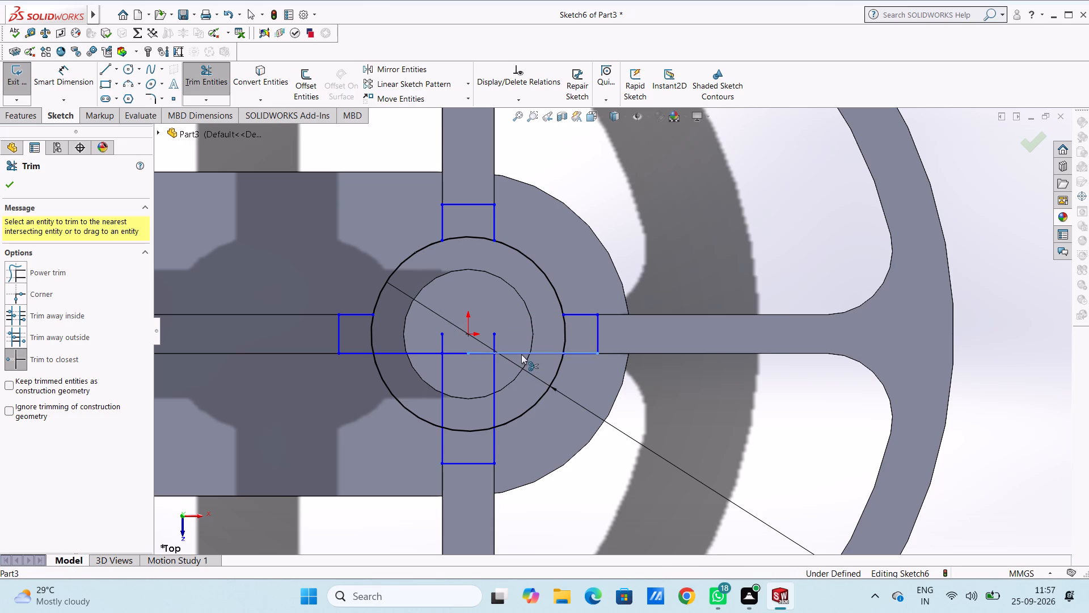
{"action": "left_click", "coordinate": [493, 356]}
{"action": "double_click", "coordinate": [492, 351]}
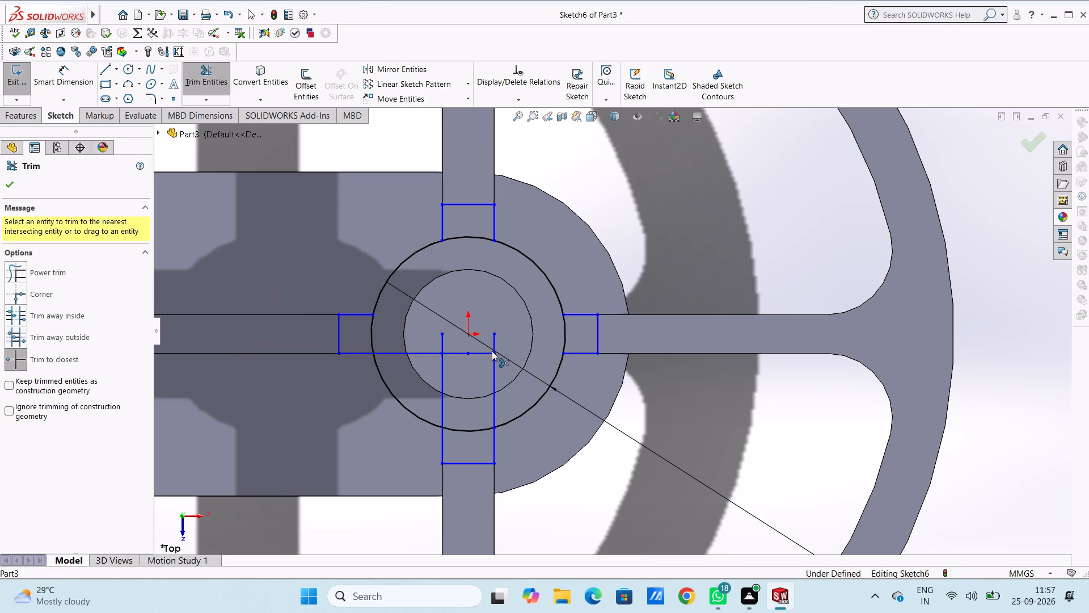
{"action": "double_click", "coordinate": [494, 351]}
{"action": "double_click", "coordinate": [493, 350]}
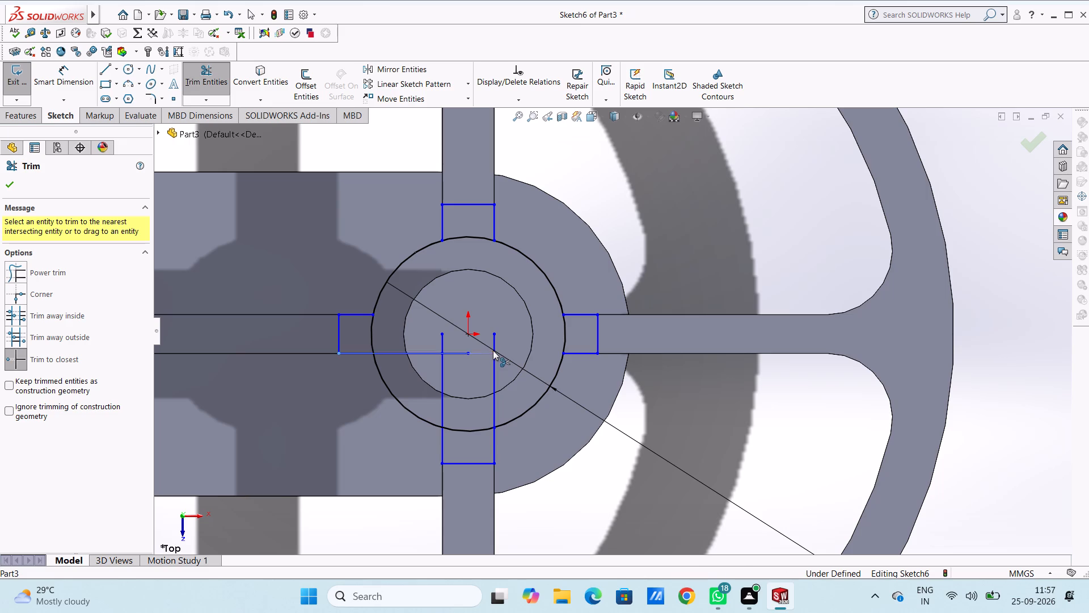
{"action": "left_click", "coordinate": [492, 347]}
Trim the lower rib's remaining side line and the straight-end rib's lower line inside the hub circle.
{"action": "left_click", "coordinate": [459, 354]}
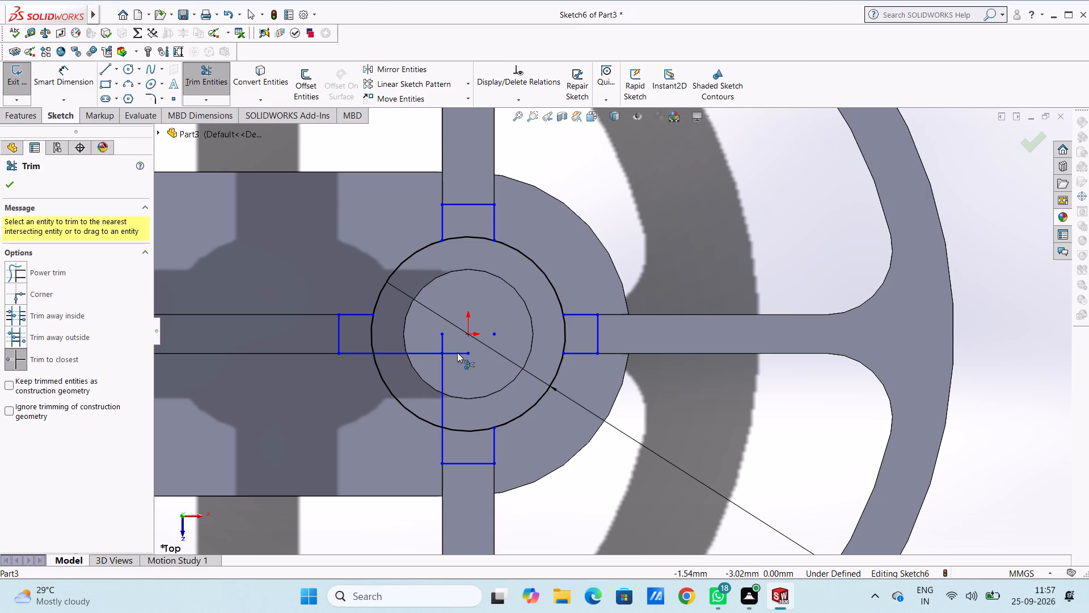
{"action": "left_click", "coordinate": [448, 346]}
{"action": "left_click", "coordinate": [442, 343]}
{"action": "left_click", "coordinate": [442, 343]}
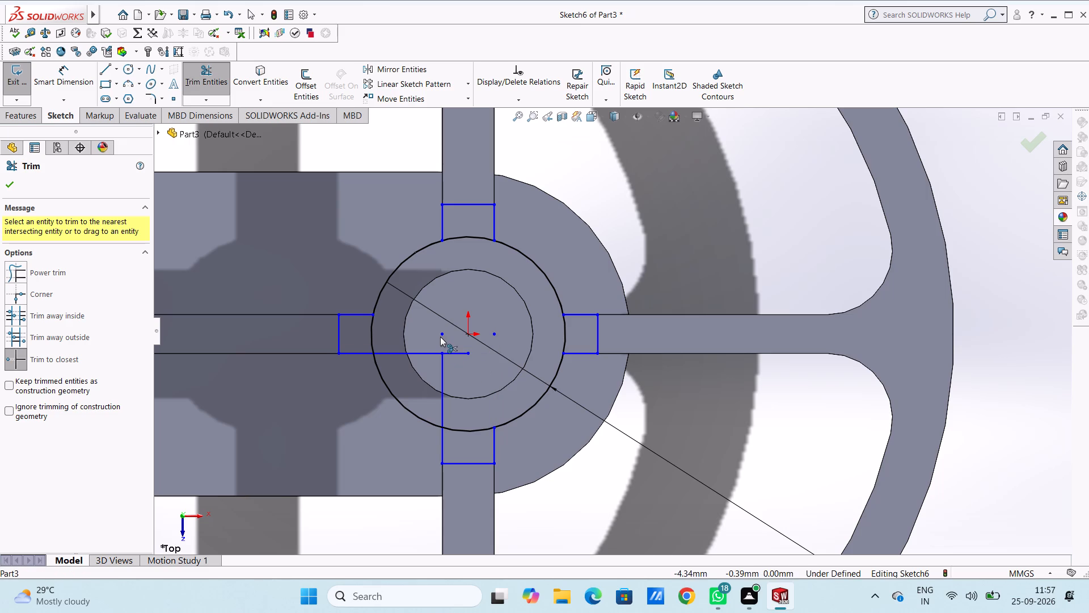
{"action": "left_click", "coordinate": [441, 333]}
{"action": "left_click_drag", "start_coordinate": [441, 333], "coordinate": [455, 352]}
{"action": "triple_click", "coordinate": [455, 352]}
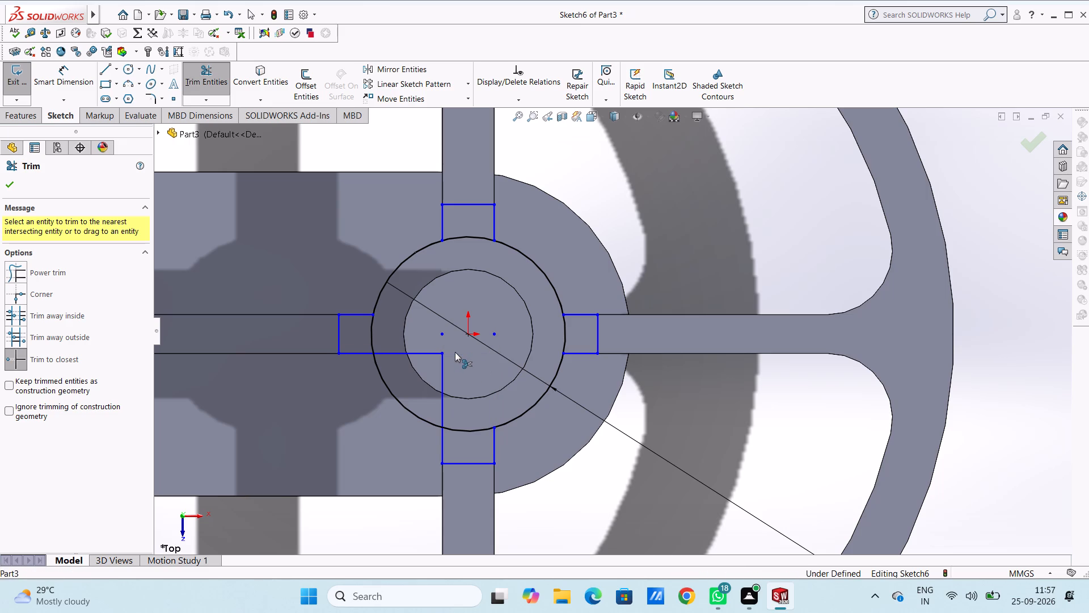
{"action": "double_click", "coordinate": [443, 352]}
{"action": "left_click", "coordinate": [440, 353]}
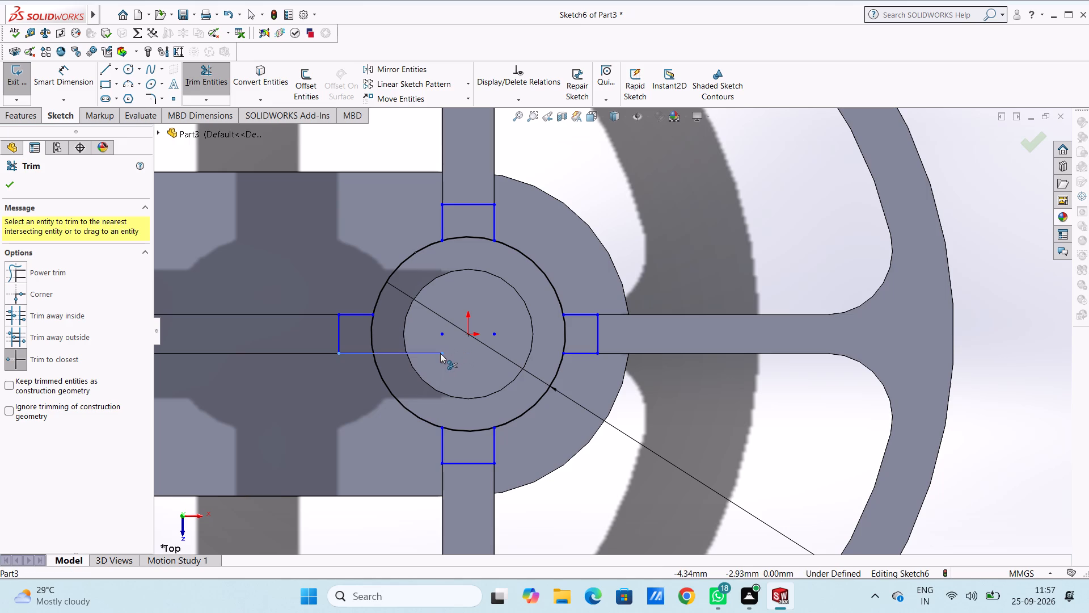
{"action": "triple_click", "coordinate": [440, 353]}
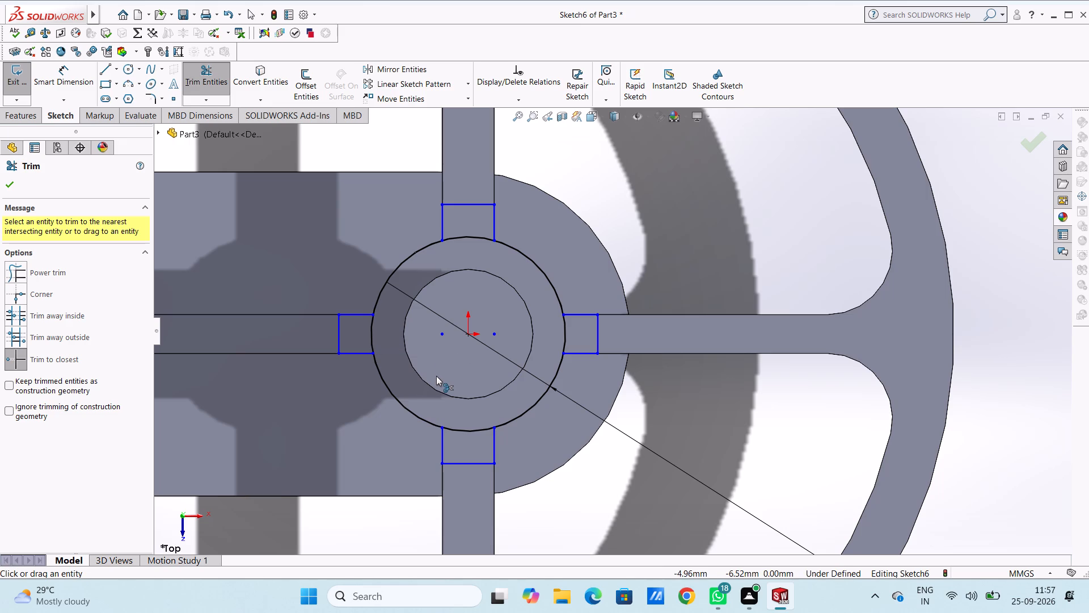
Trim the hub circle's arcs where they cross the four rib stubs.
{"action": "left_click", "coordinate": [369, 331]}
{"action": "left_click", "coordinate": [369, 331]}
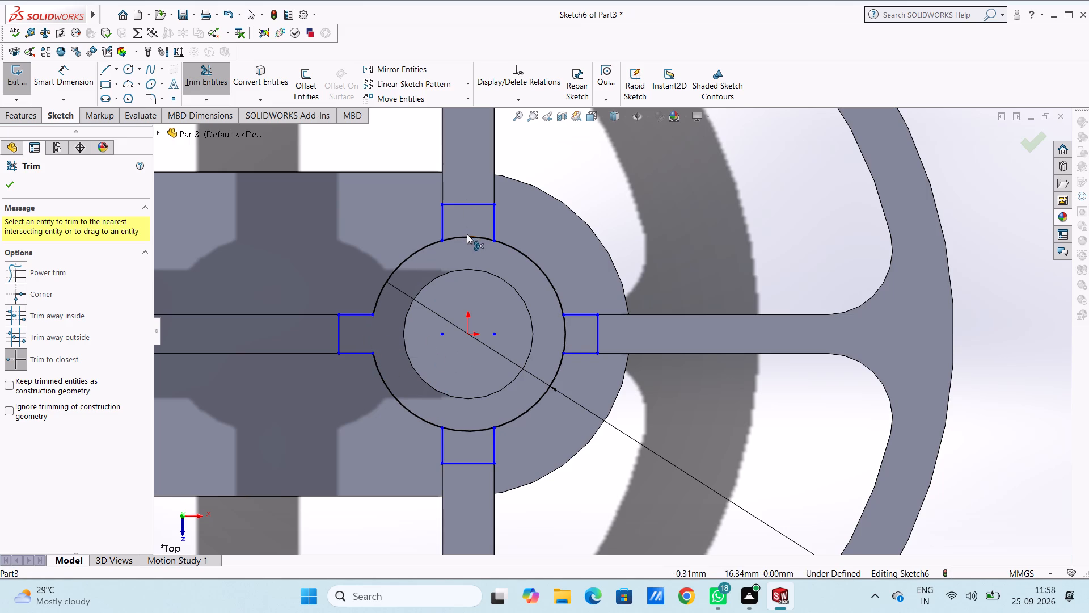
{"action": "double_click", "coordinate": [467, 234]}
{"action": "double_click", "coordinate": [564, 326]}
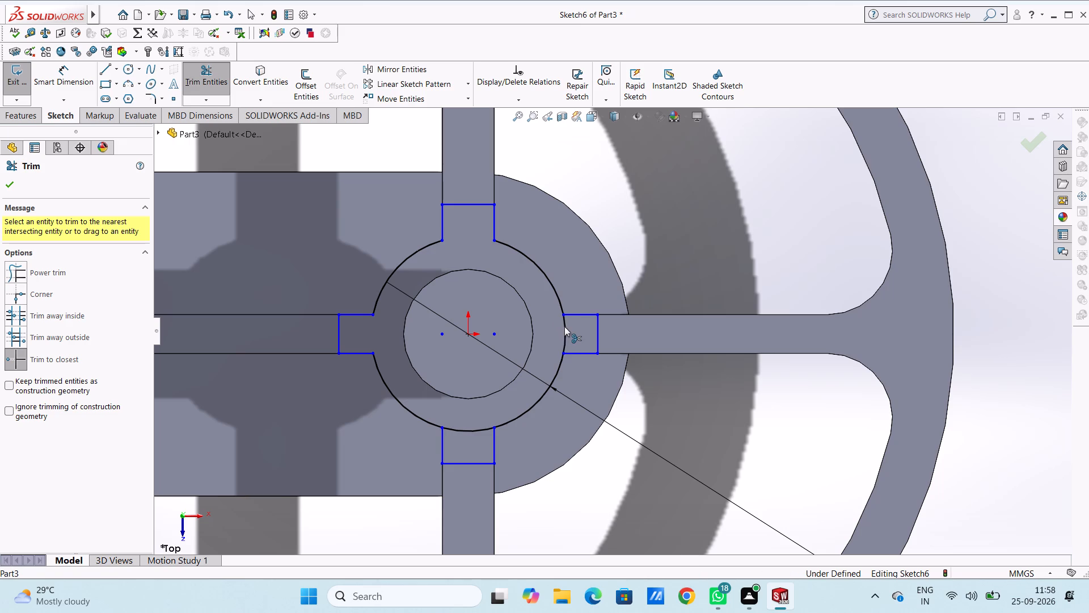
{"action": "double_click", "coordinate": [451, 429]}
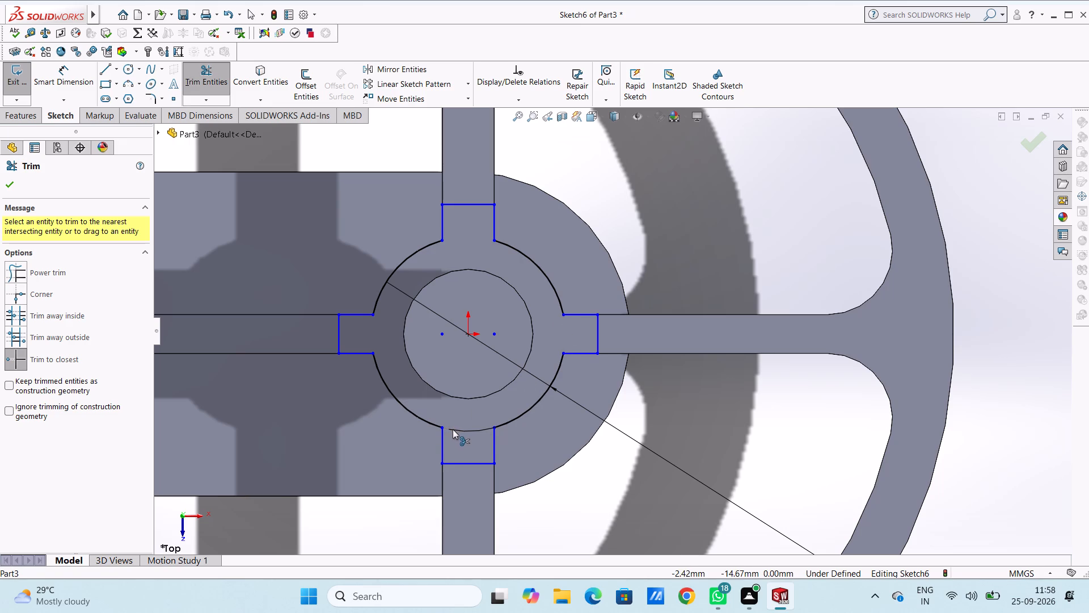
{"action": "left_click_drag", "start_coordinate": [479, 431], "coordinate": [472, 427]}
{"action": "left_click", "coordinate": [472, 426]}
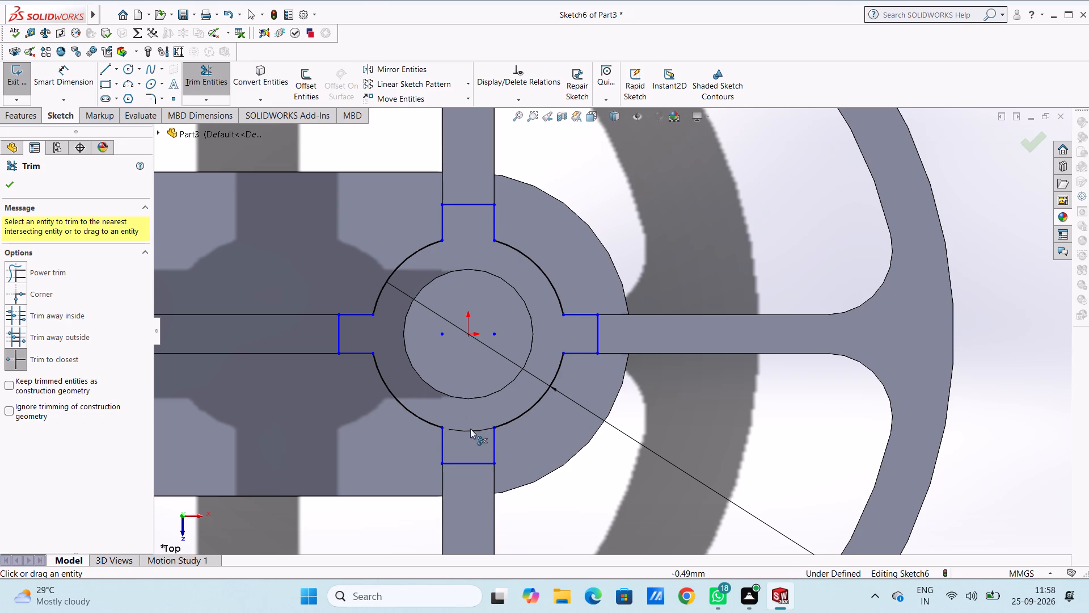
{"action": "key", "text": "Escape"}
{"action": "key", "text": "Escape"}
{"action": "key", "text": "Escape"}
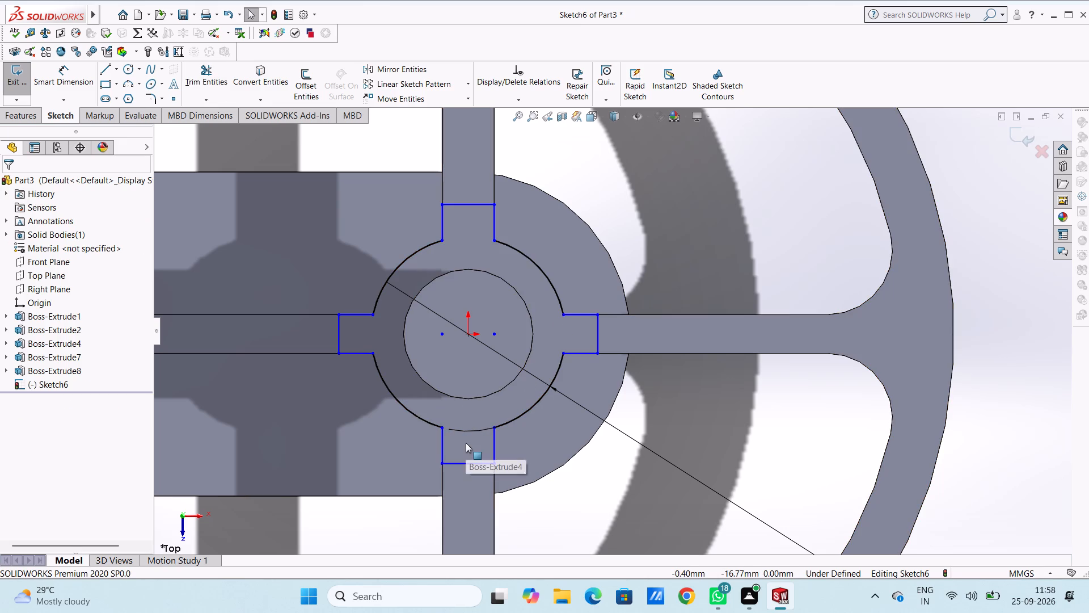
Dimension the width of the upper rib stub at its cap line.
{"action": "scroll", "coordinate": [538, 312], "scroll_direction": "up", "scroll_amount": 2}
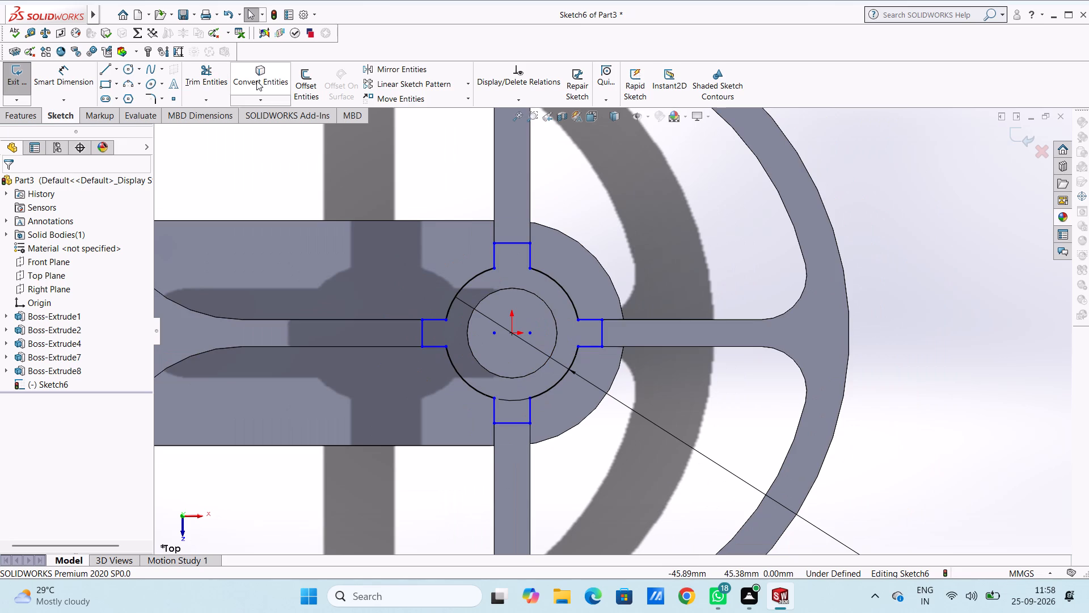
{"action": "left_click", "coordinate": [73, 73]}
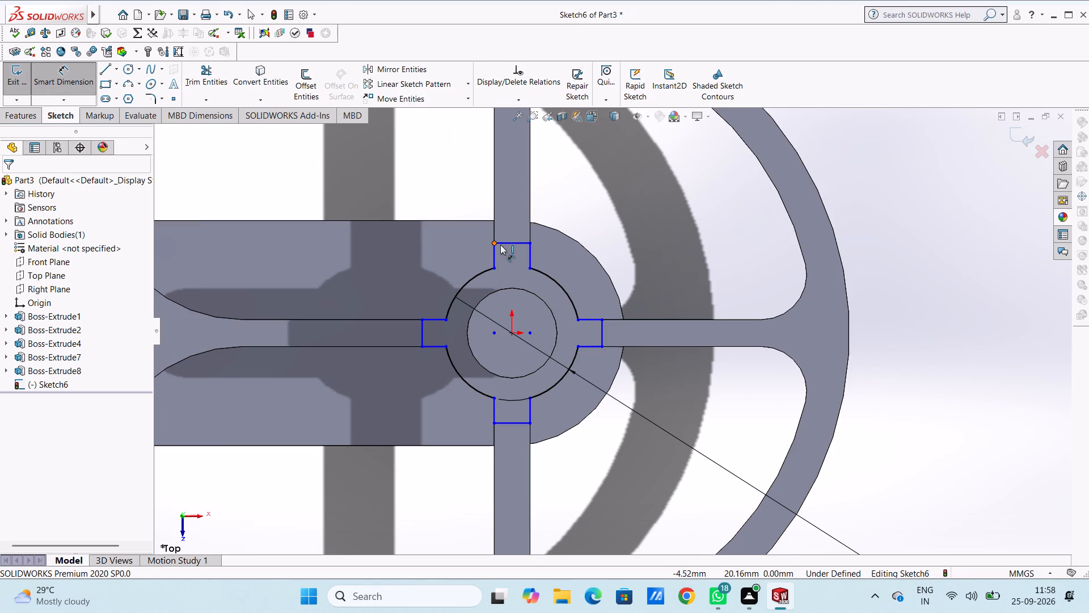
{"action": "left_click", "coordinate": [505, 245]}
{"action": "left_click", "coordinate": [512, 168]}
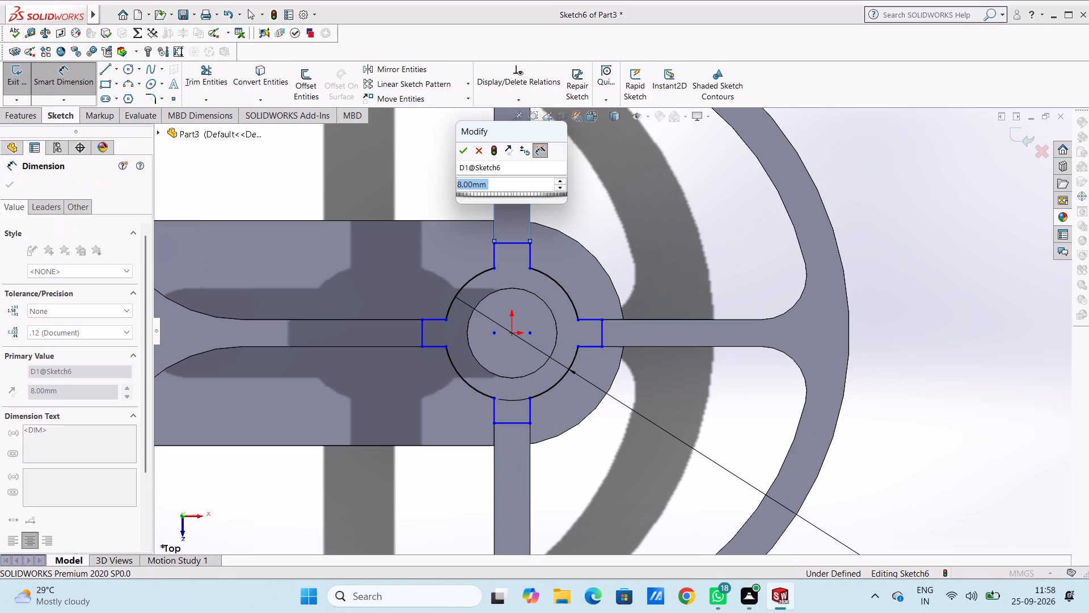
{"action": "left_click", "coordinate": [463, 158]}
{"action": "left_click", "coordinate": [457, 150]}
{"action": "left_click", "coordinate": [411, 157]}
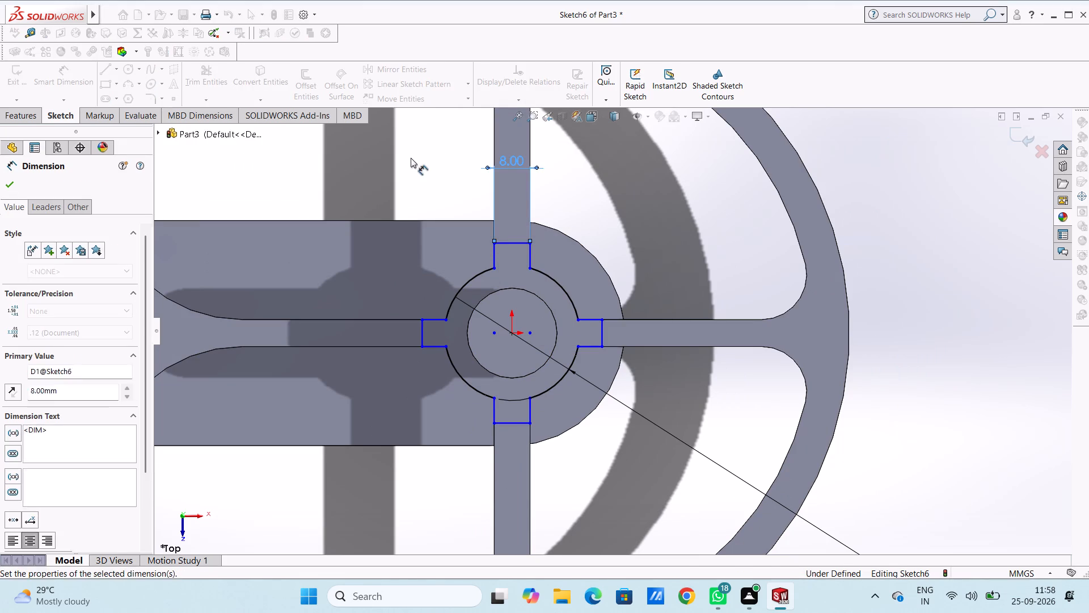
Dimension the width of the curved-end rib stub at its cap line, placing the dimension beyond the rim.
{"action": "left_click", "coordinate": [603, 330]}
{"action": "left_click", "coordinate": [951, 329]}
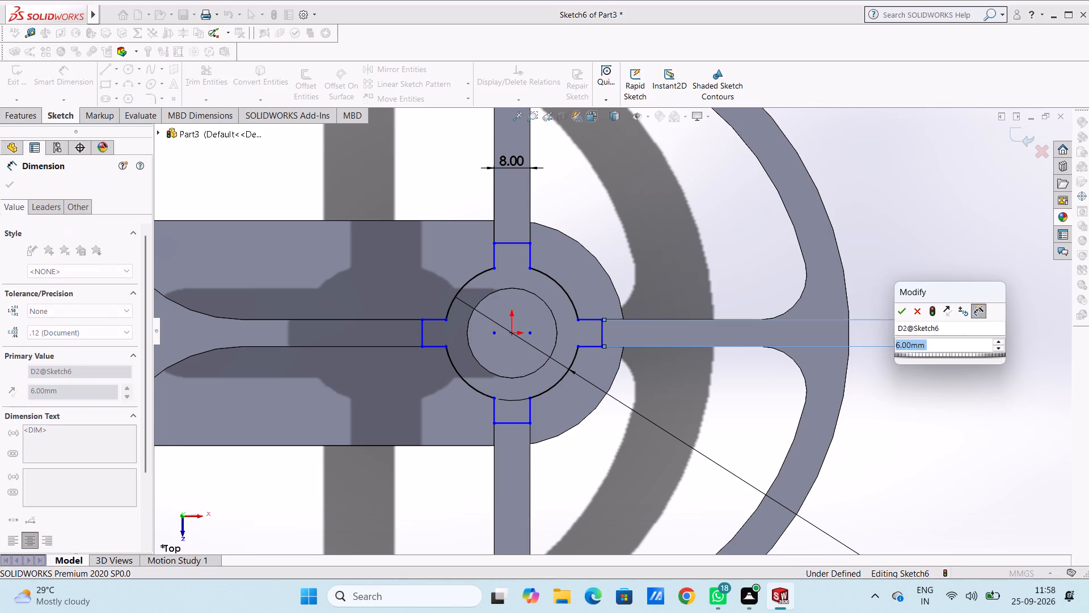
{"action": "left_click", "coordinate": [898, 309]}
{"action": "left_click", "coordinate": [886, 277]}
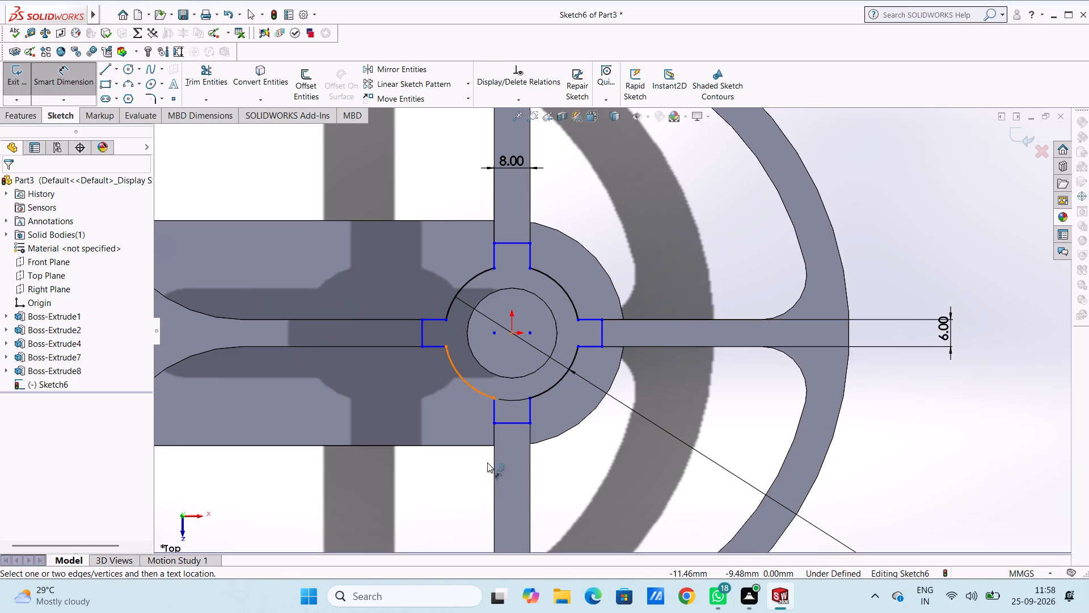
Dimension the width of the lower rib stub at its cap line, placing the dimension below the stub.
{"action": "left_click", "coordinate": [510, 423]}
{"action": "left_click", "coordinate": [519, 482]}
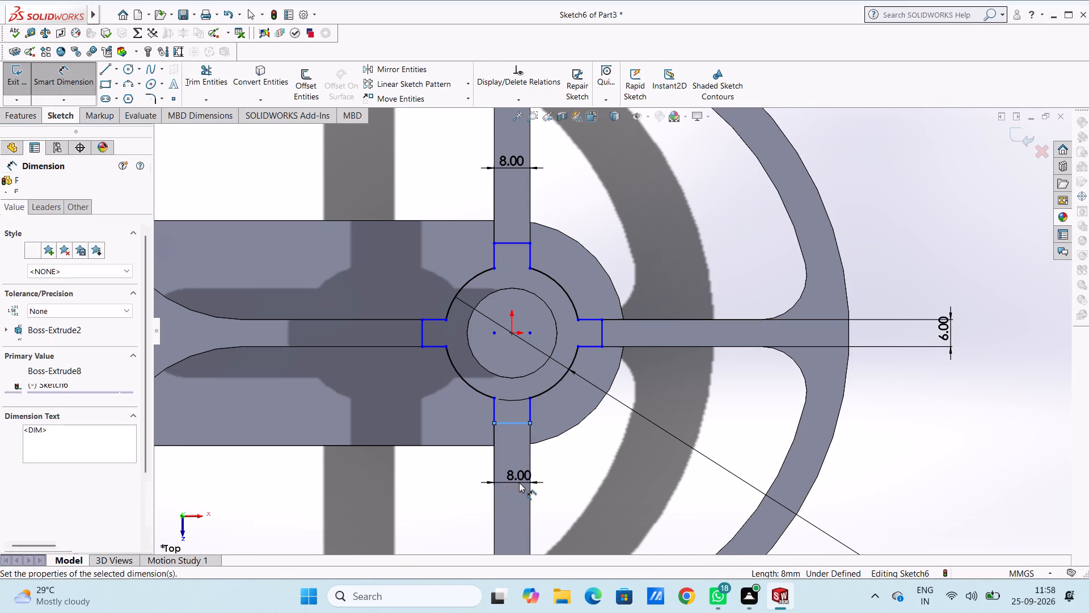
{"action": "left_click", "coordinate": [470, 467]}
{"action": "left_click", "coordinate": [448, 478]}
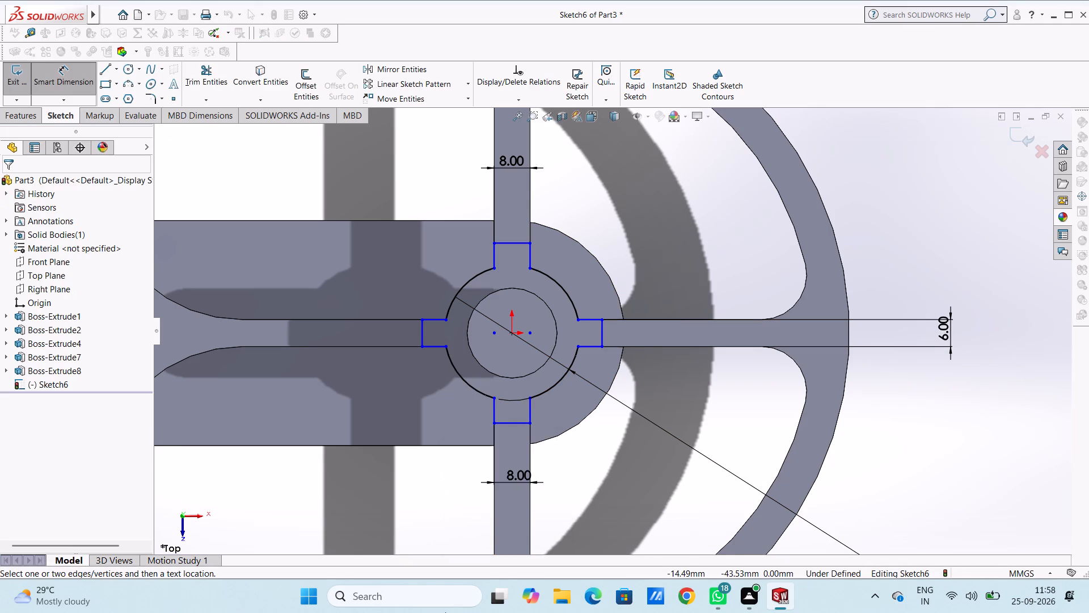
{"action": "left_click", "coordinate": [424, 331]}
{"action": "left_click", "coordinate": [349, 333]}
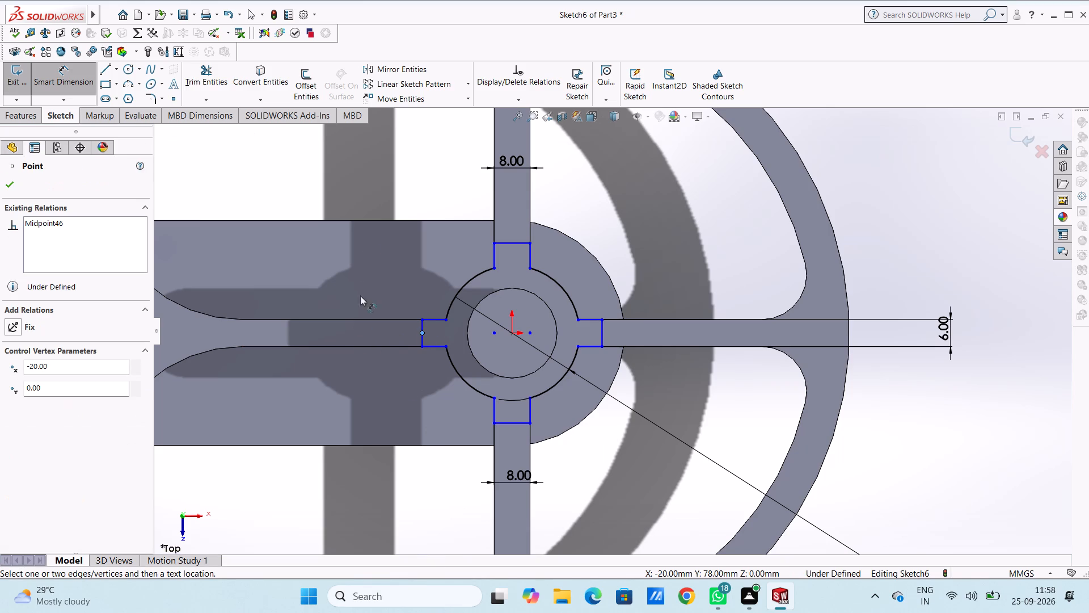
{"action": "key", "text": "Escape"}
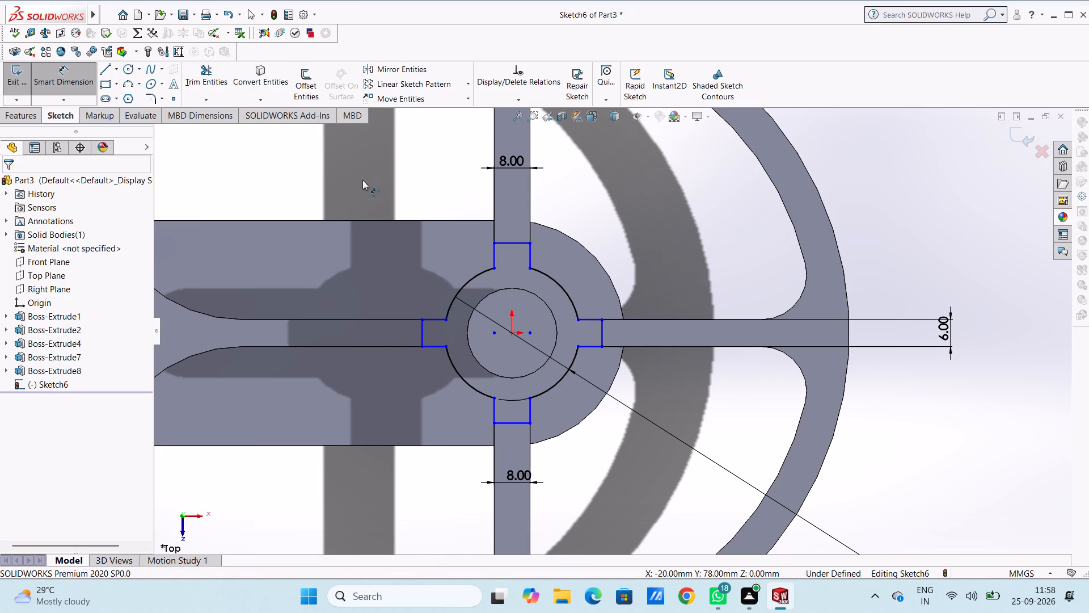
Dimension the width of the straight-end rib stub at its cap line, placing the dimension over that rib.
{"action": "left_click", "coordinate": [423, 331]}
{"action": "left_click", "coordinate": [309, 313]}
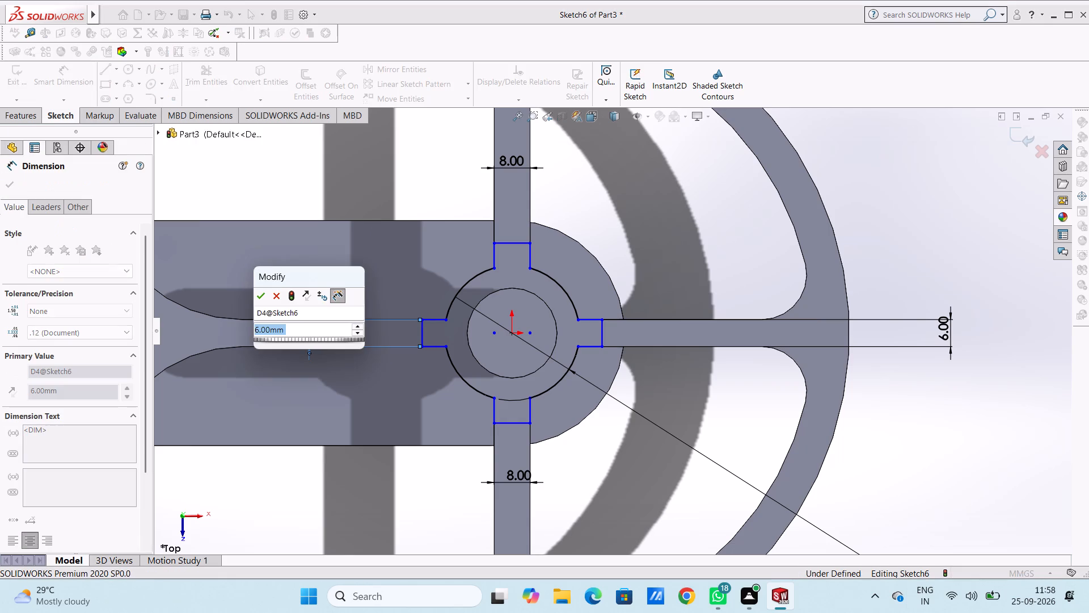
{"action": "left_click", "coordinate": [254, 289]}
{"action": "left_click", "coordinate": [261, 166]}
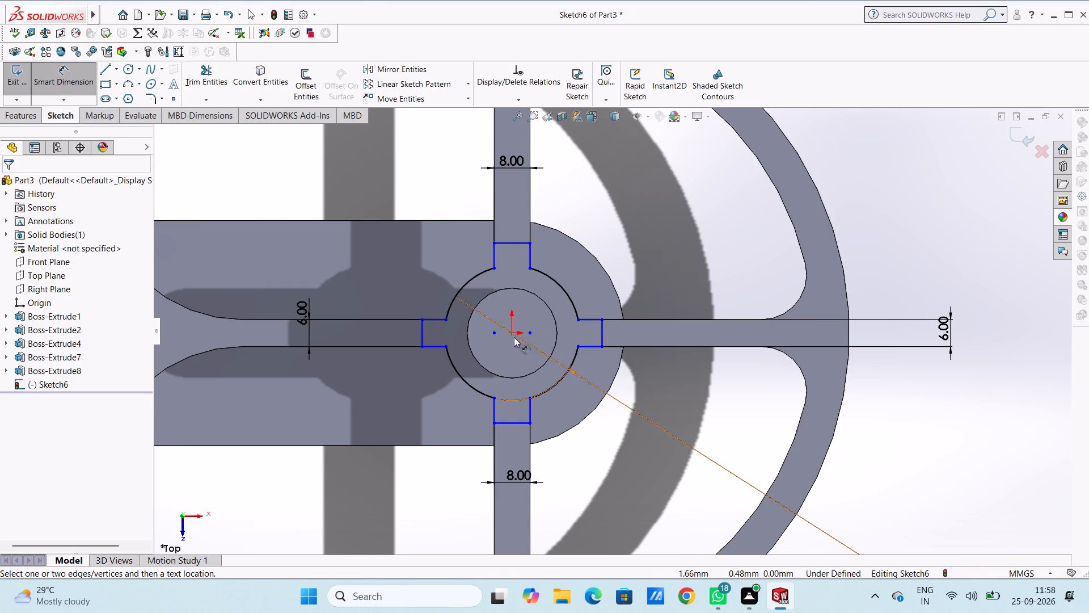
Dimension the distance from the origin to the upper rib stub's cap line.
{"action": "left_click", "coordinate": [511, 335]}
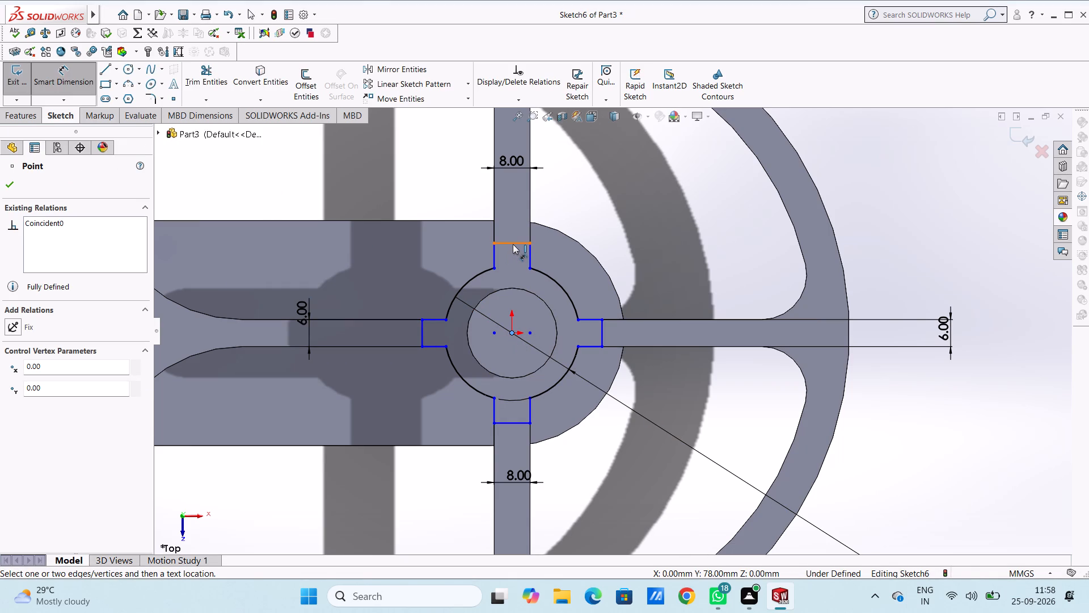
{"action": "left_click", "coordinate": [513, 244]}
{"action": "left_click", "coordinate": [729, 262]}
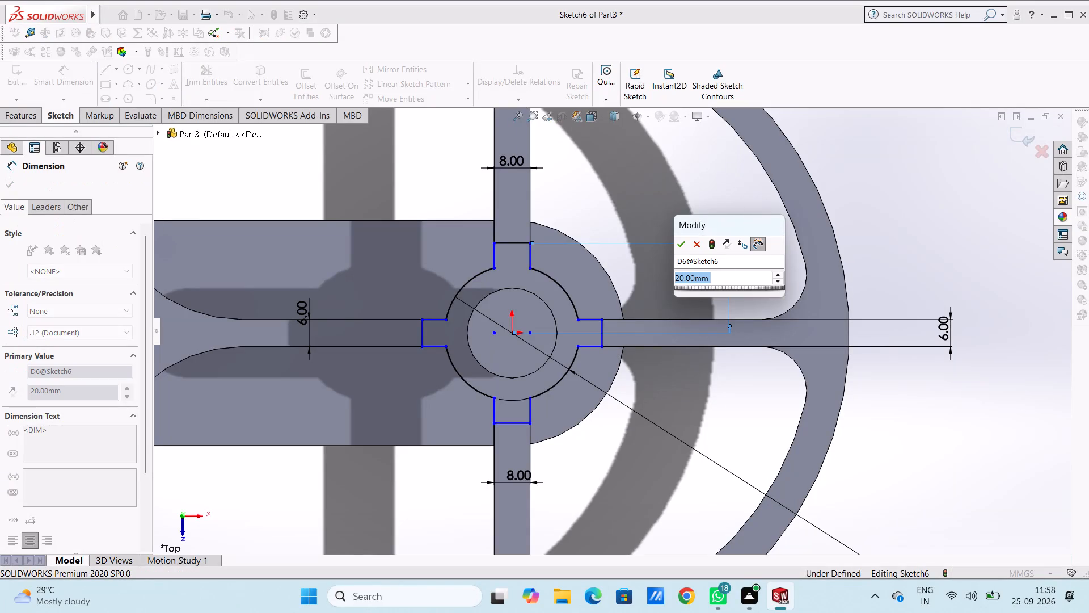
{"action": "left_click", "coordinate": [680, 244]}
{"action": "left_click", "coordinate": [629, 203]}
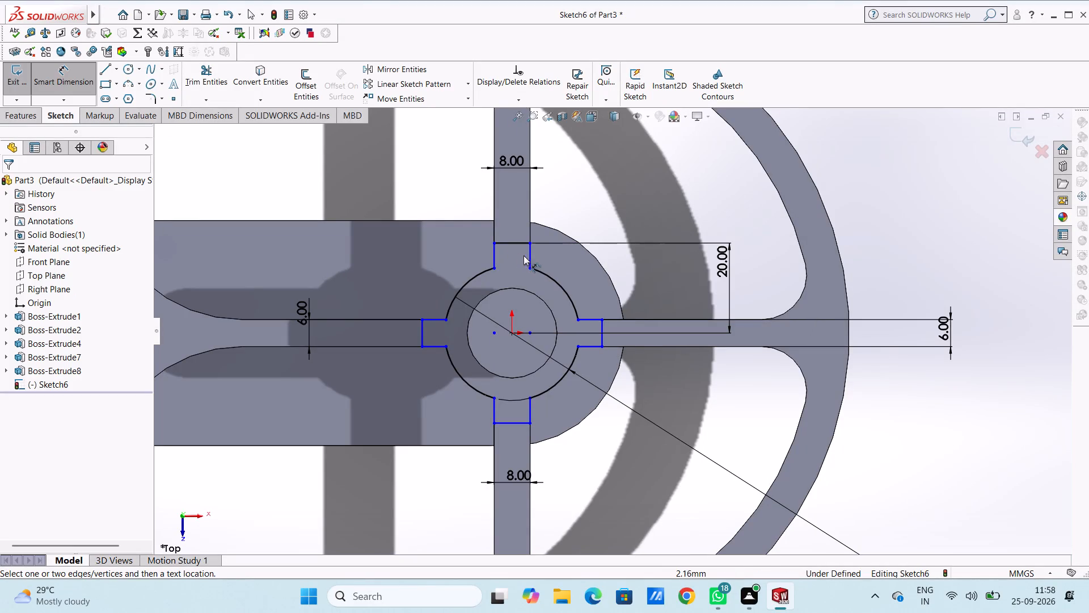
Dimension the length of the upper rib stub's side line facing the curved end.
{"action": "left_click", "coordinate": [531, 250]}
{"action": "left_click", "coordinate": [648, 263]}
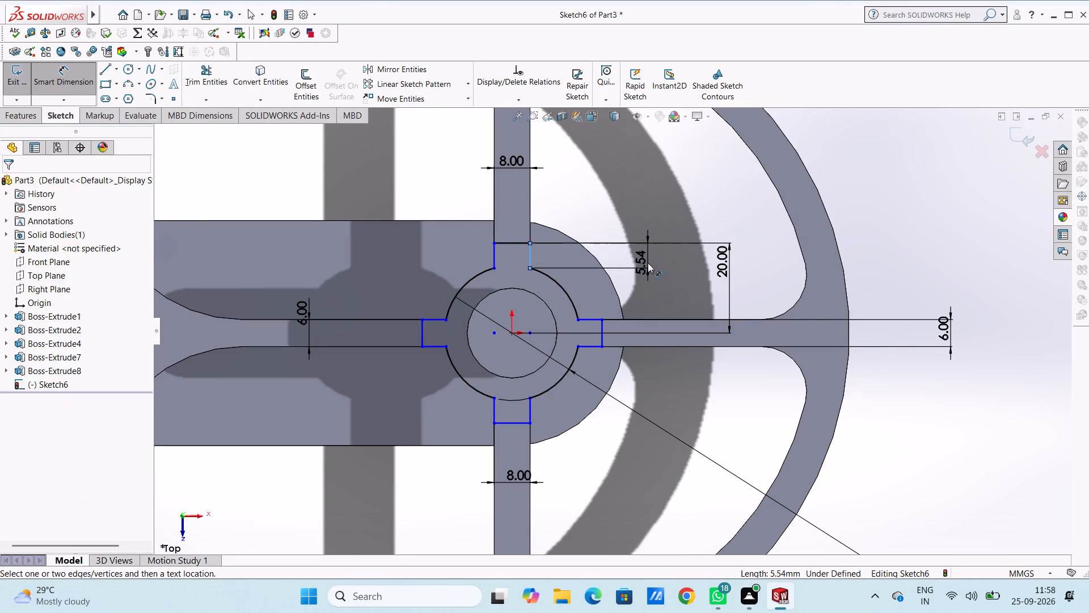
{"action": "left_click", "coordinate": [596, 242]}
{"action": "left_click", "coordinate": [592, 207]}
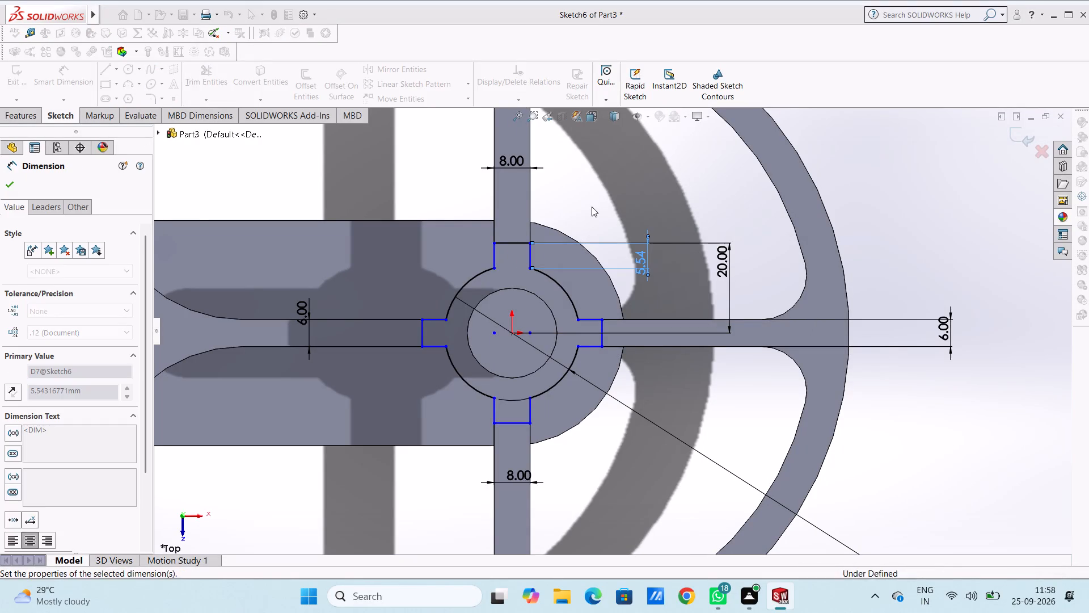
Dimension the distance from the origin to the curved-end rib stub's cap line, placing it below that stub.
{"action": "left_click", "coordinate": [510, 335]}
{"action": "left_click", "coordinate": [605, 332]}
{"action": "left_click", "coordinate": [590, 429]}
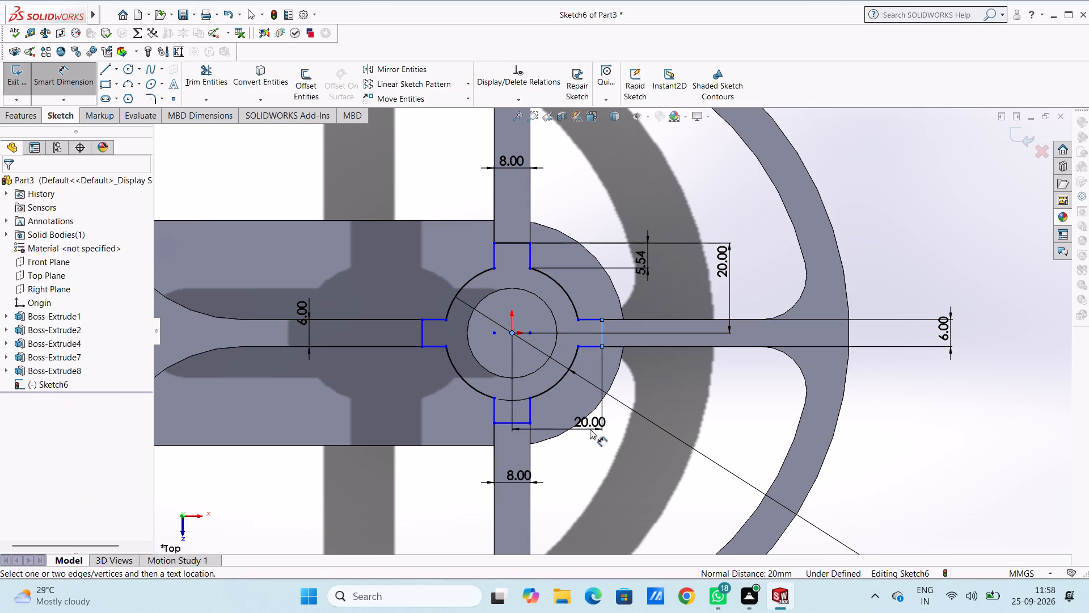
{"action": "left_click", "coordinate": [541, 411]}
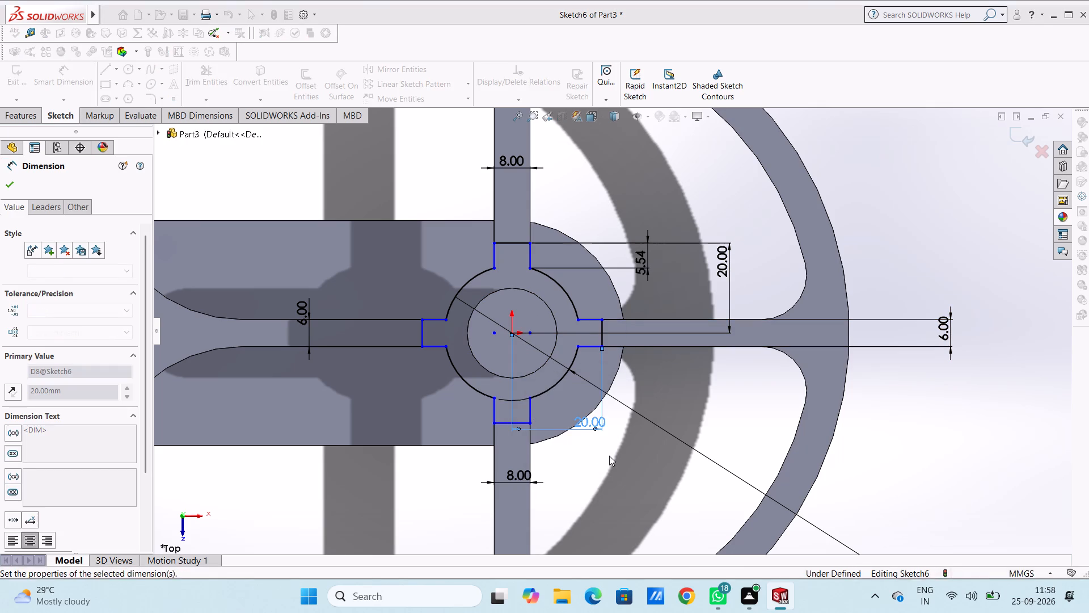
{"action": "left_click", "coordinate": [609, 456]}
Dimension the distance from the origin to the straight-end rib stub's cap line, placing it above that stub.
{"action": "left_click", "coordinate": [424, 330]}
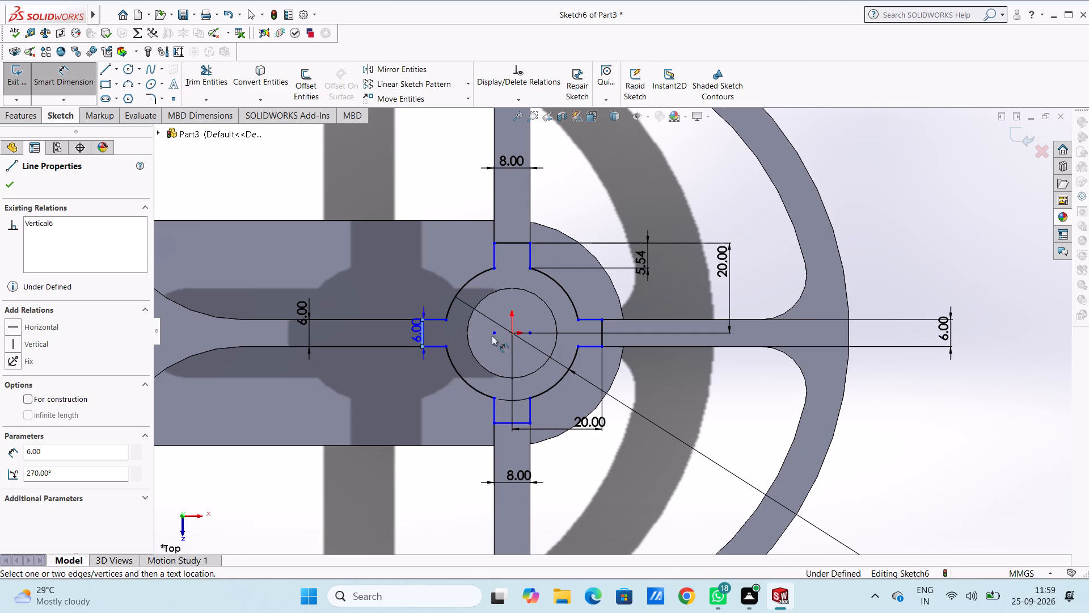
{"action": "left_click", "coordinate": [511, 334]}
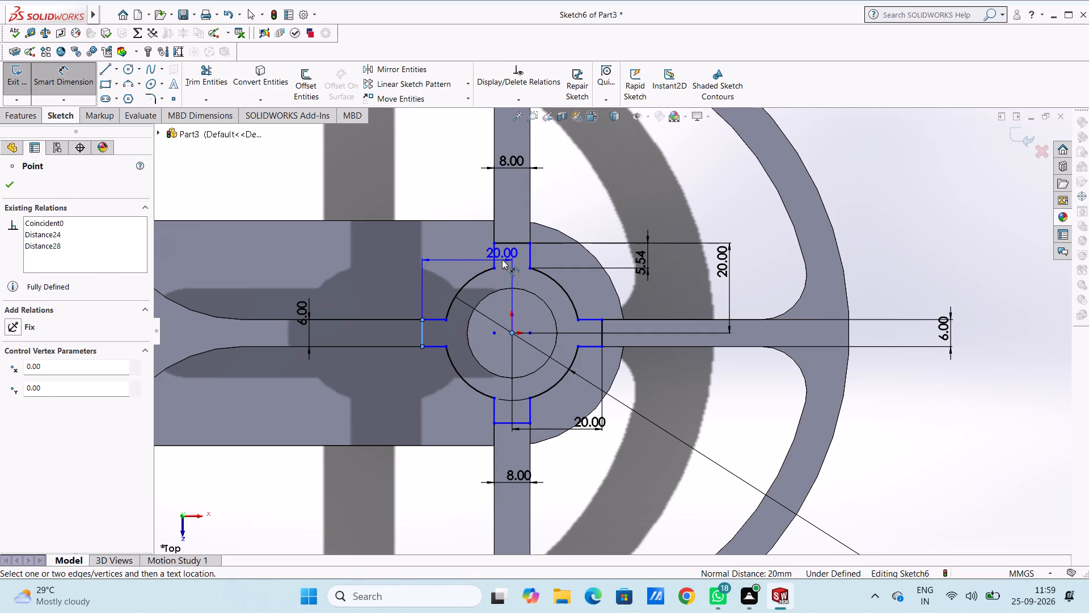
{"action": "left_click", "coordinate": [502, 259]}
{"action": "left_click", "coordinate": [455, 239]}
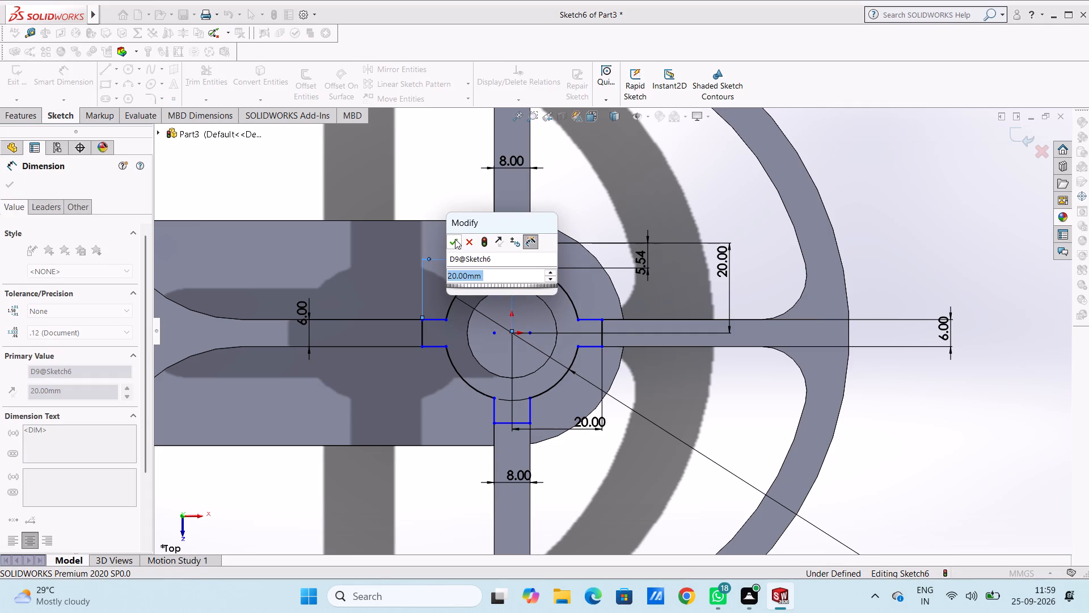
{"action": "left_click", "coordinate": [439, 183]}
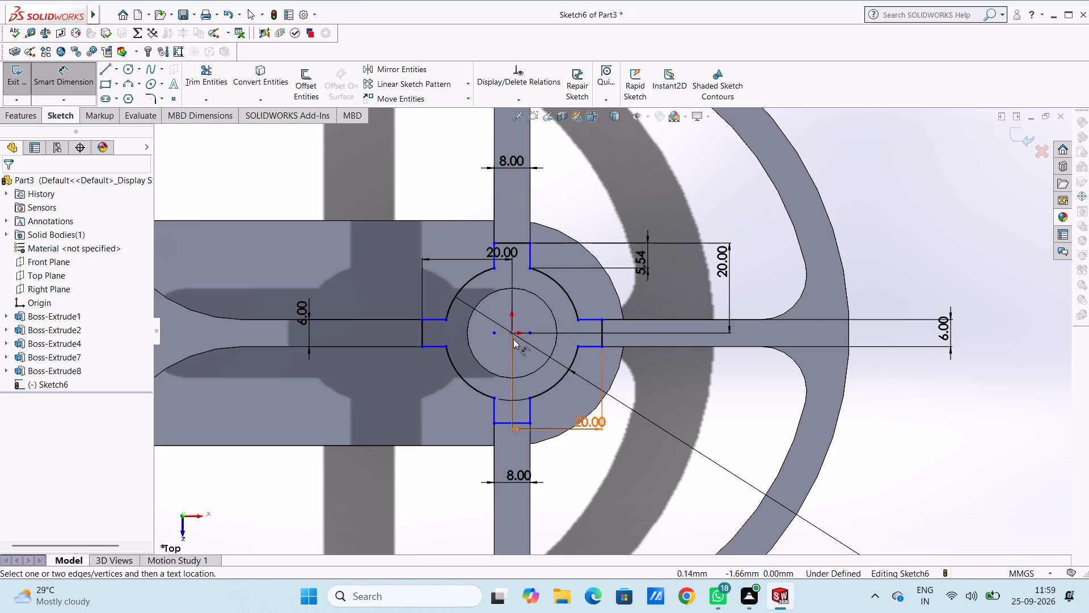
Dimension the distance from the origin to the lower rib stub's cap line.
{"action": "left_click", "coordinate": [513, 334]}
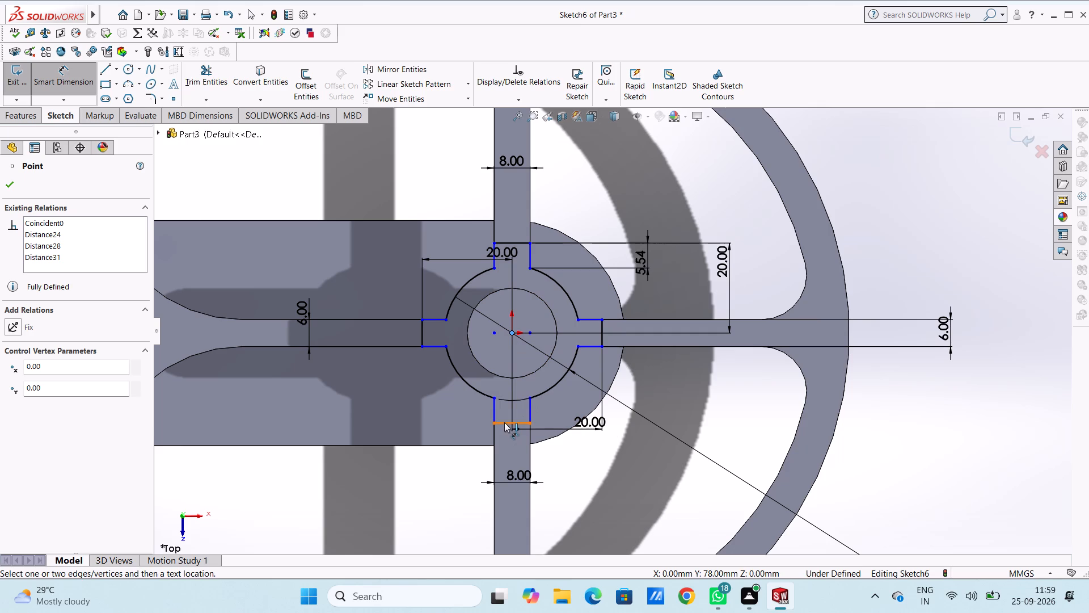
{"action": "left_click", "coordinate": [504, 422]}
{"action": "left_click", "coordinate": [657, 427]}
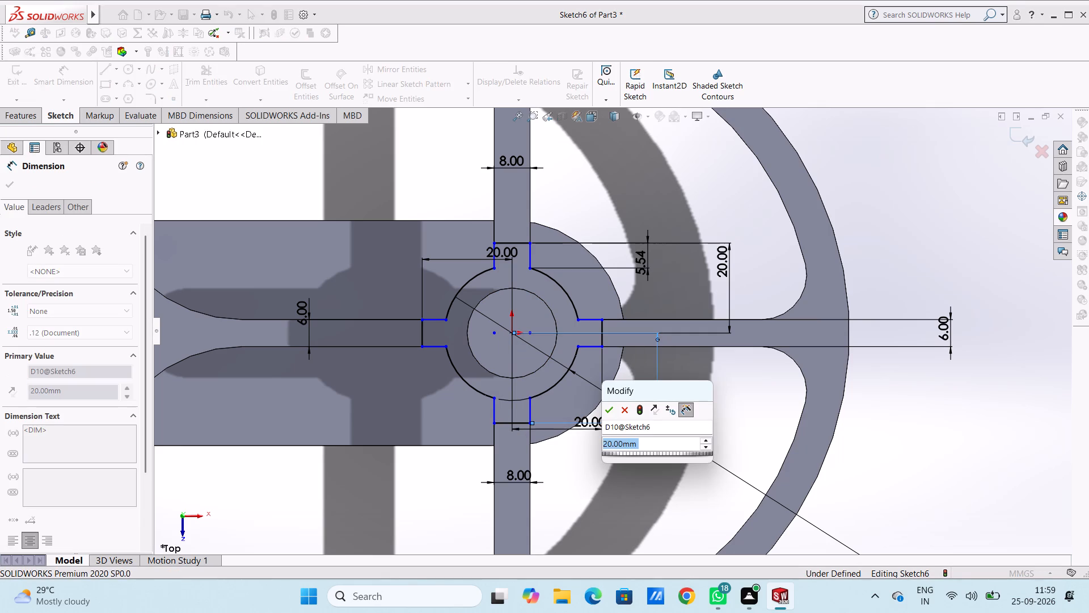
{"action": "left_click", "coordinate": [607, 406]}
{"action": "left_click", "coordinate": [621, 372]}
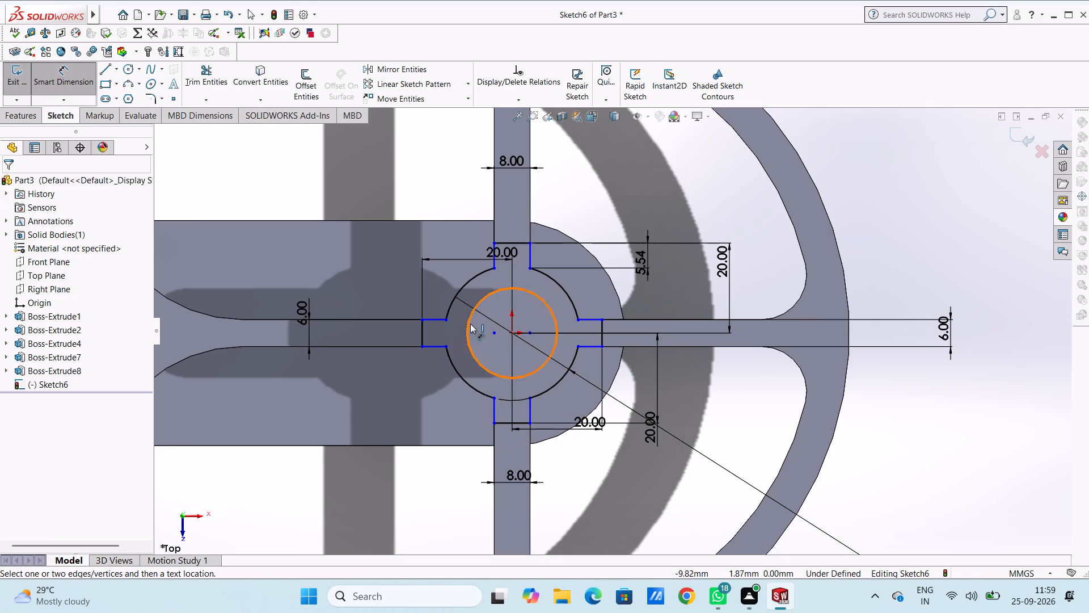
Dimension the horizontal distance from the origin to the midpoint of the straight-end rib stub's cap line.
{"action": "left_click", "coordinate": [512, 333]}
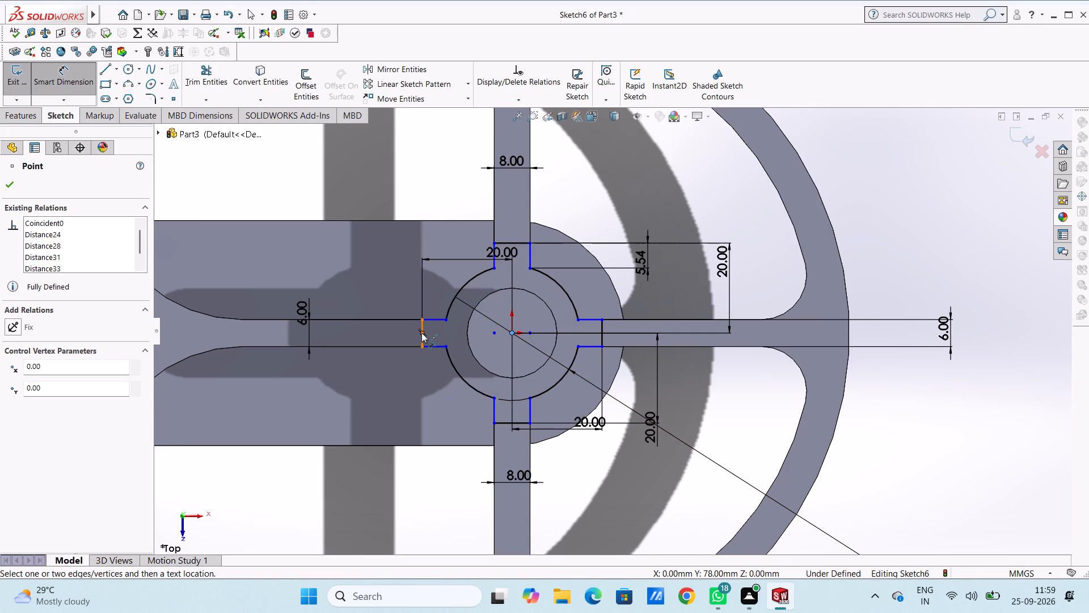
{"action": "left_click", "coordinate": [421, 333]}
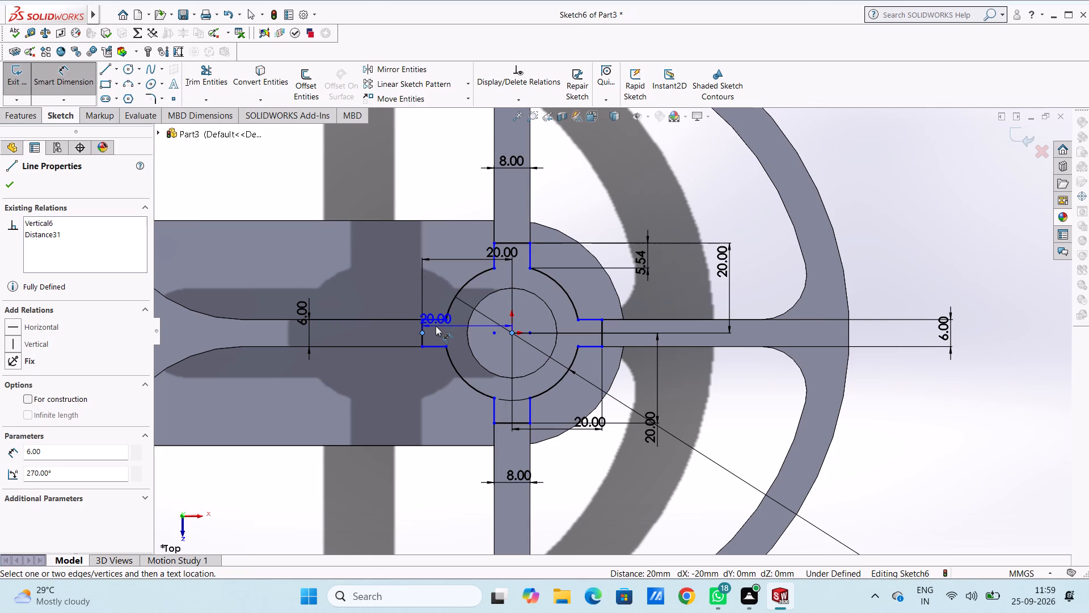
{"action": "left_click", "coordinate": [341, 243]}
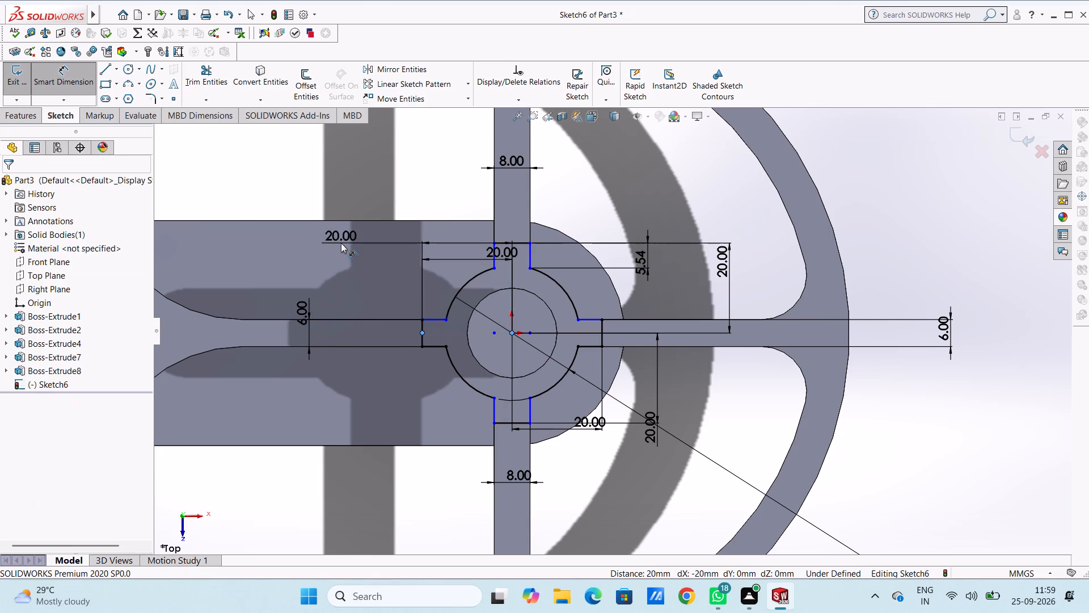
{"action": "left_click", "coordinate": [286, 223]}
{"action": "left_click", "coordinate": [298, 183]}
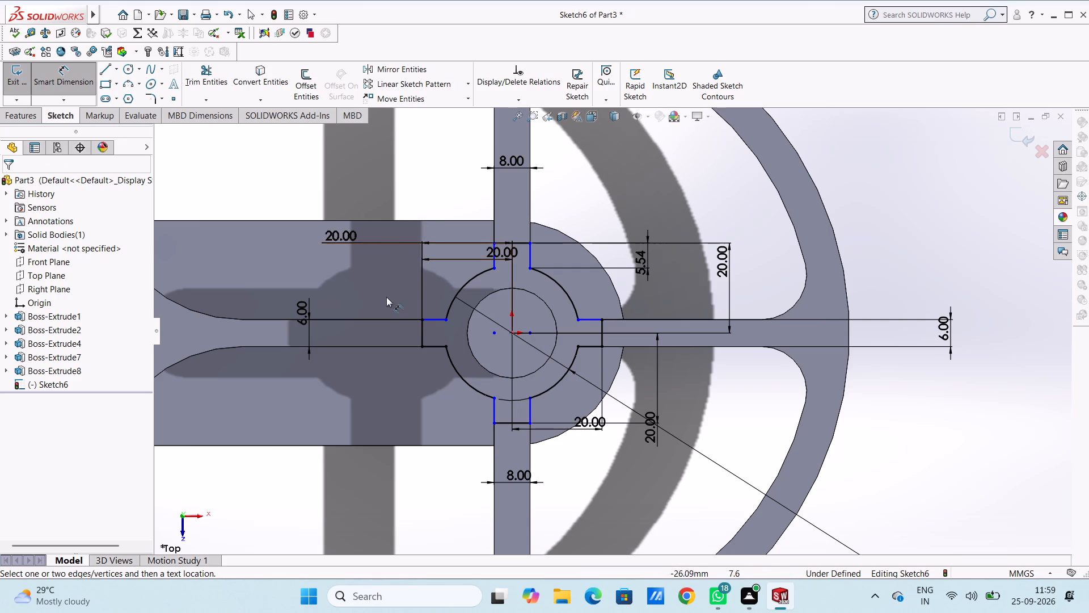
Dimension the vertical distance from the origin to the midpoint of the upper rib stub's cap line.
{"action": "left_click", "coordinate": [511, 332]}
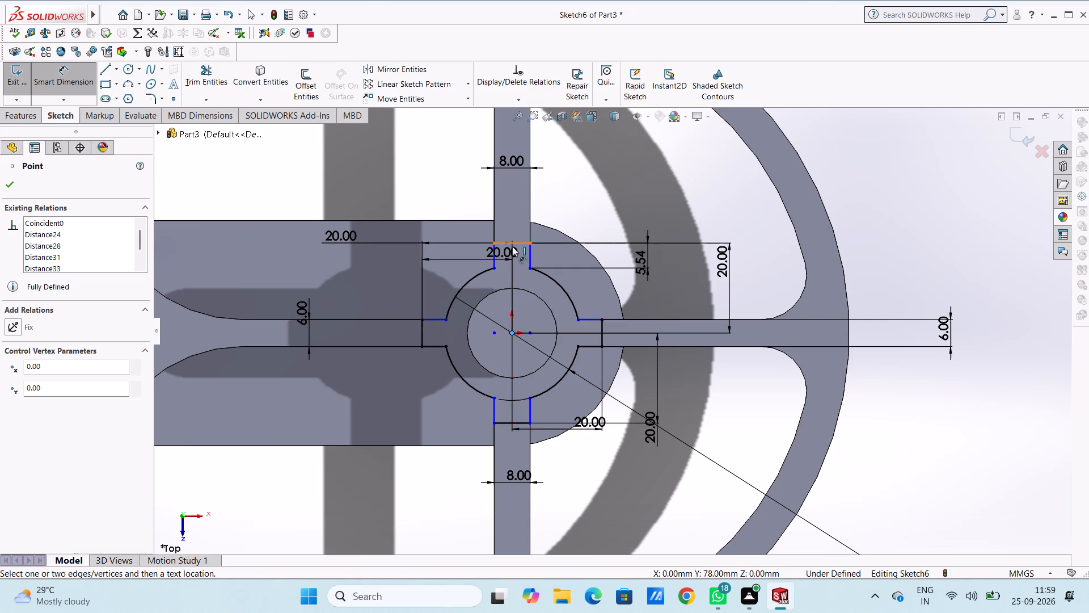
{"action": "left_click", "coordinate": [513, 243]}
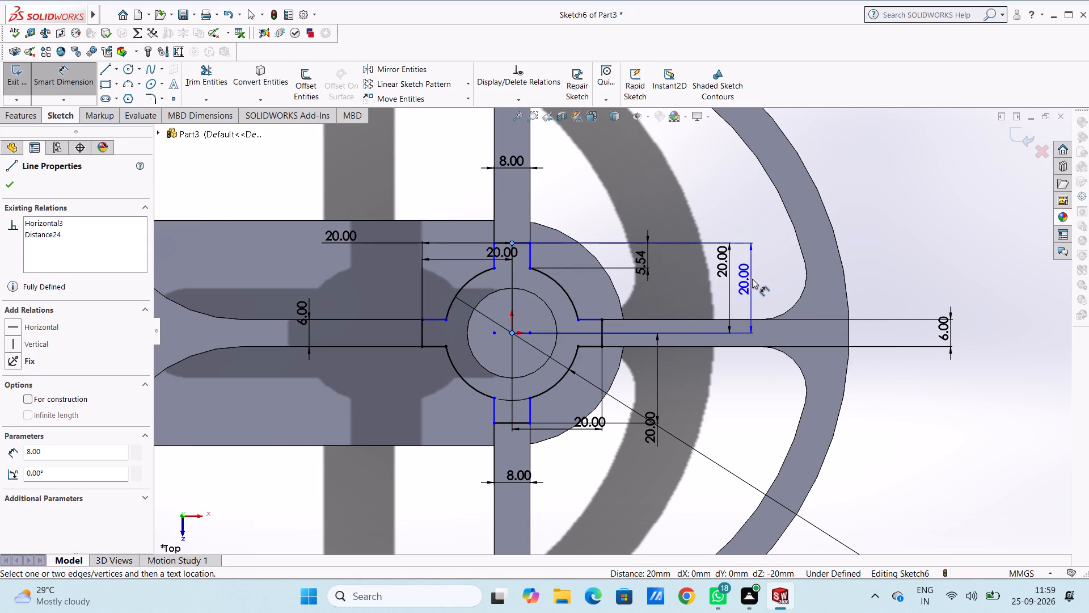
{"action": "left_click", "coordinate": [752, 279]}
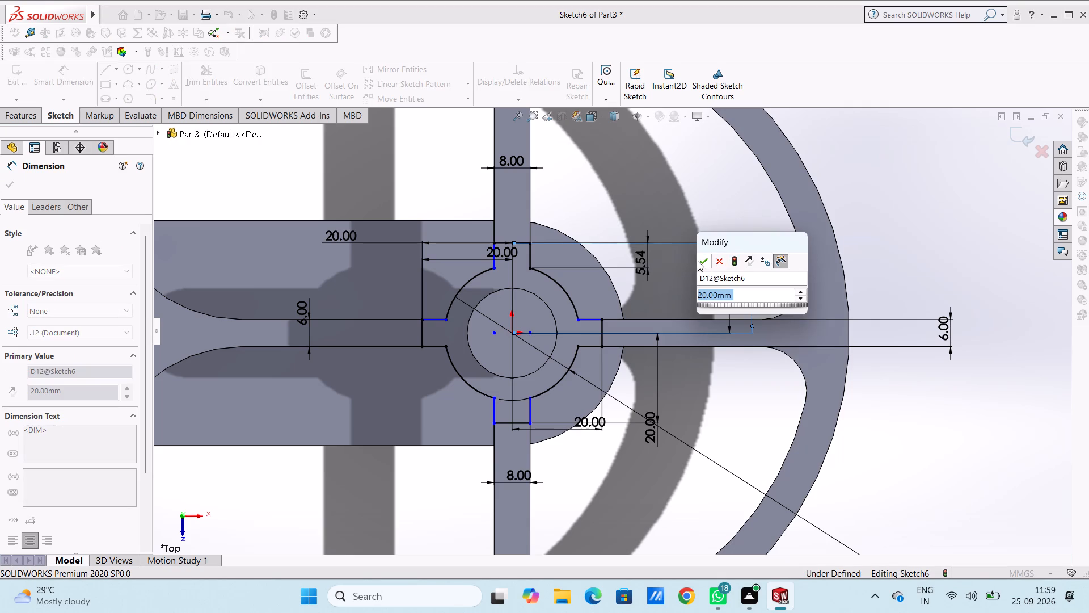
{"action": "left_click", "coordinate": [698, 261]}
{"action": "left_click", "coordinate": [663, 212]}
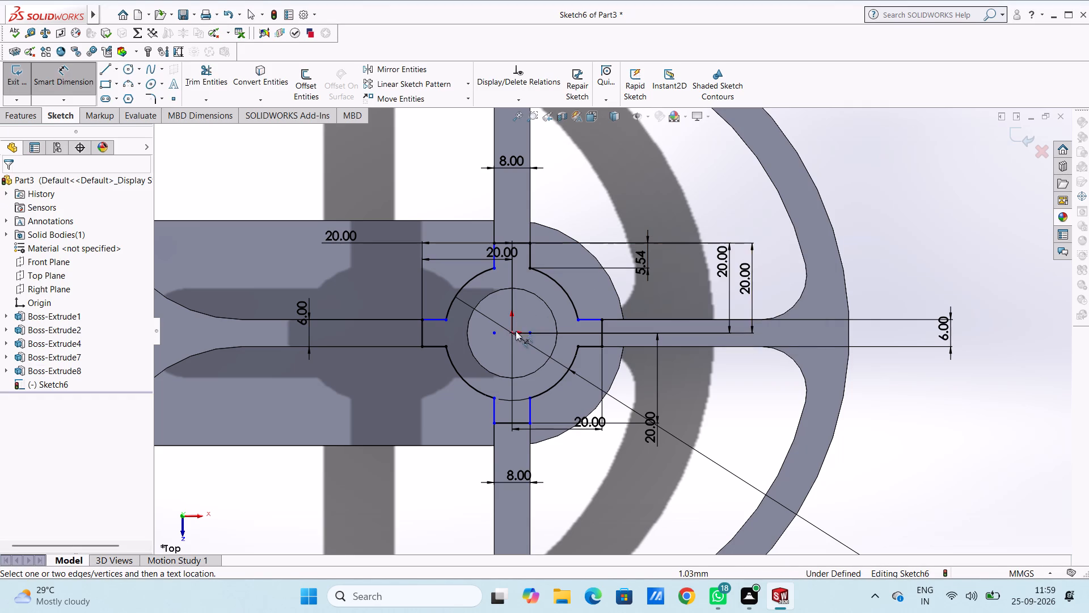
Dimension the vertical distance from the origin to the midpoint of the lower rib stub's cap line.
{"action": "left_click", "coordinate": [512, 334]}
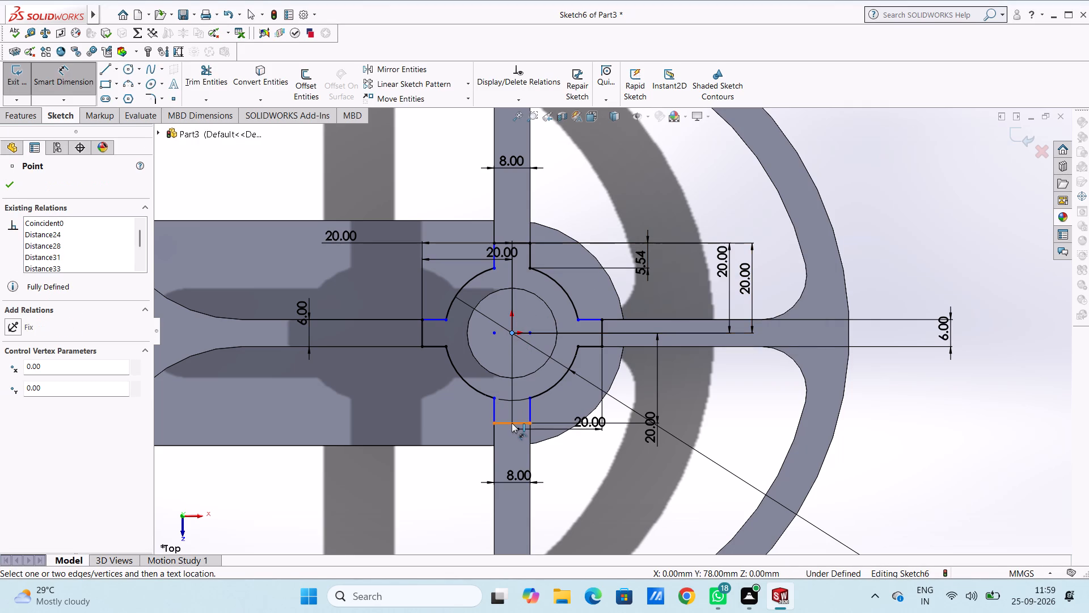
{"action": "left_click", "coordinate": [512, 423]}
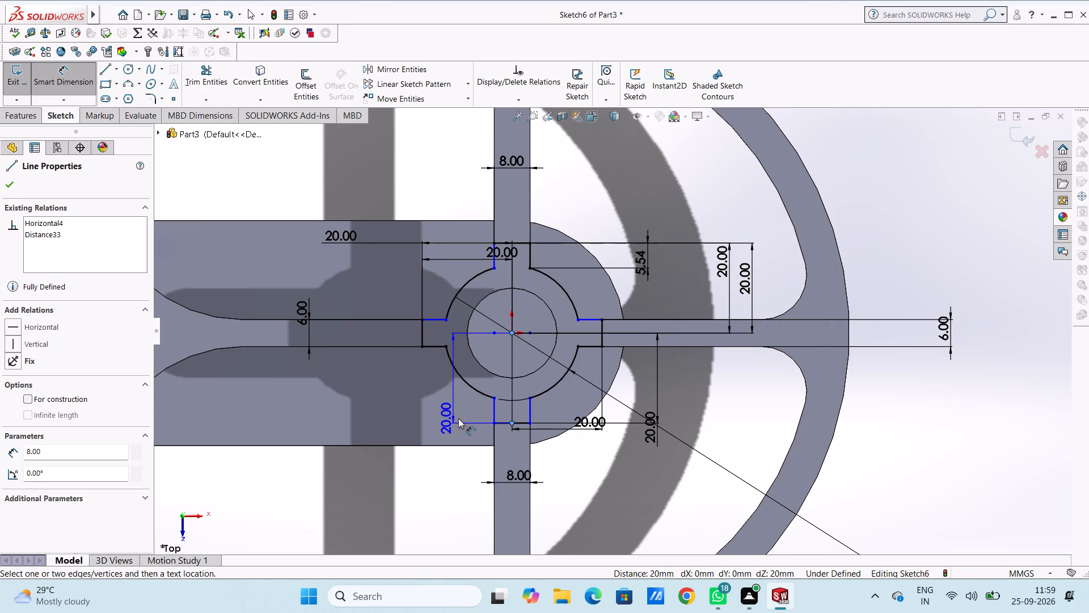
{"action": "left_click", "coordinate": [441, 417]}
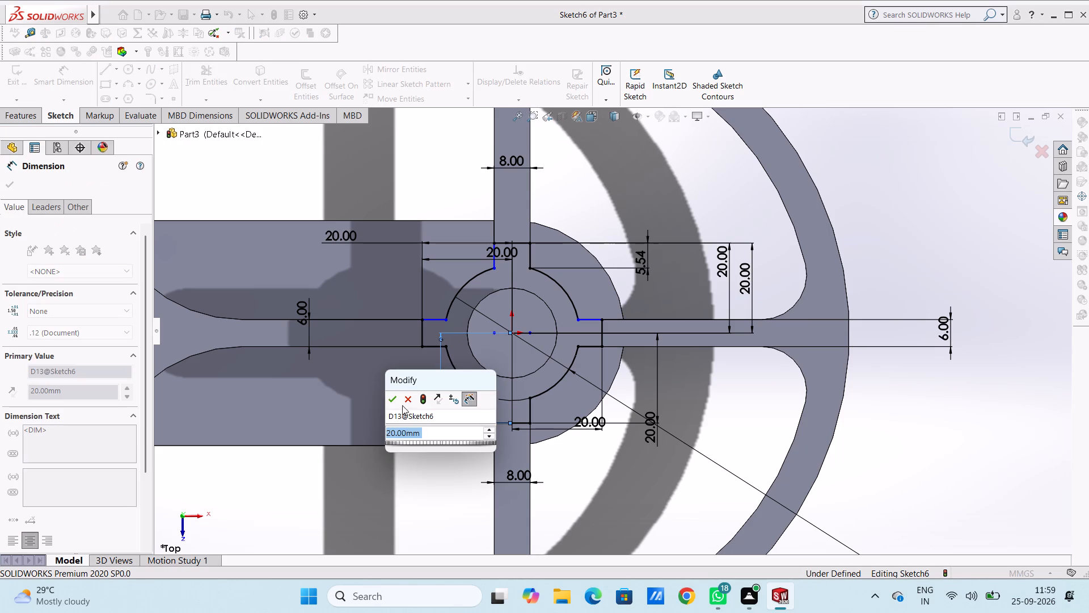
{"action": "left_click", "coordinate": [390, 398]}
{"action": "left_click", "coordinate": [396, 456]}
{"action": "left_click", "coordinate": [398, 466]}
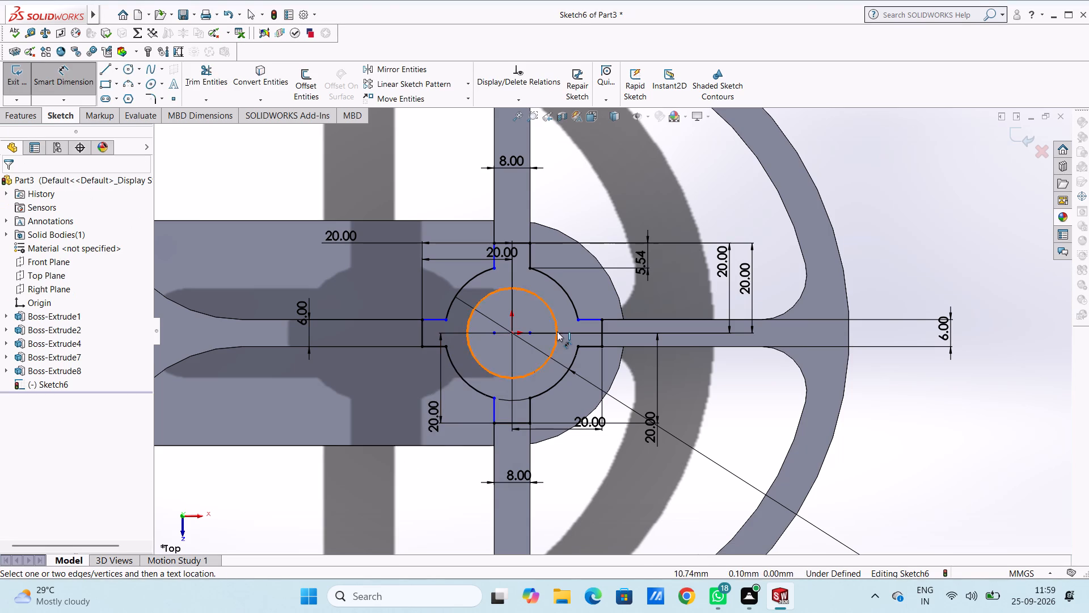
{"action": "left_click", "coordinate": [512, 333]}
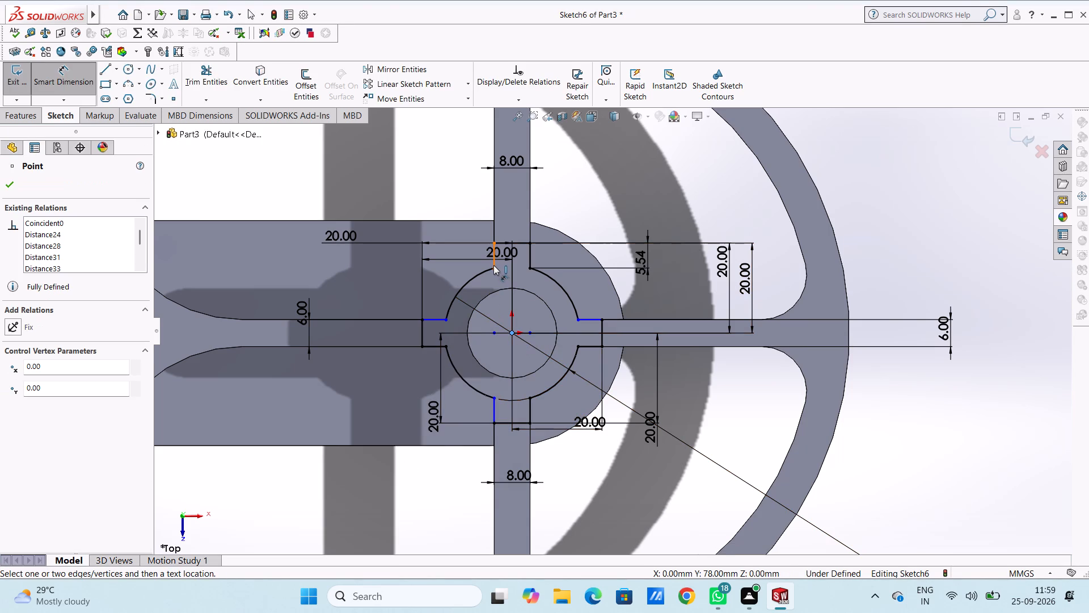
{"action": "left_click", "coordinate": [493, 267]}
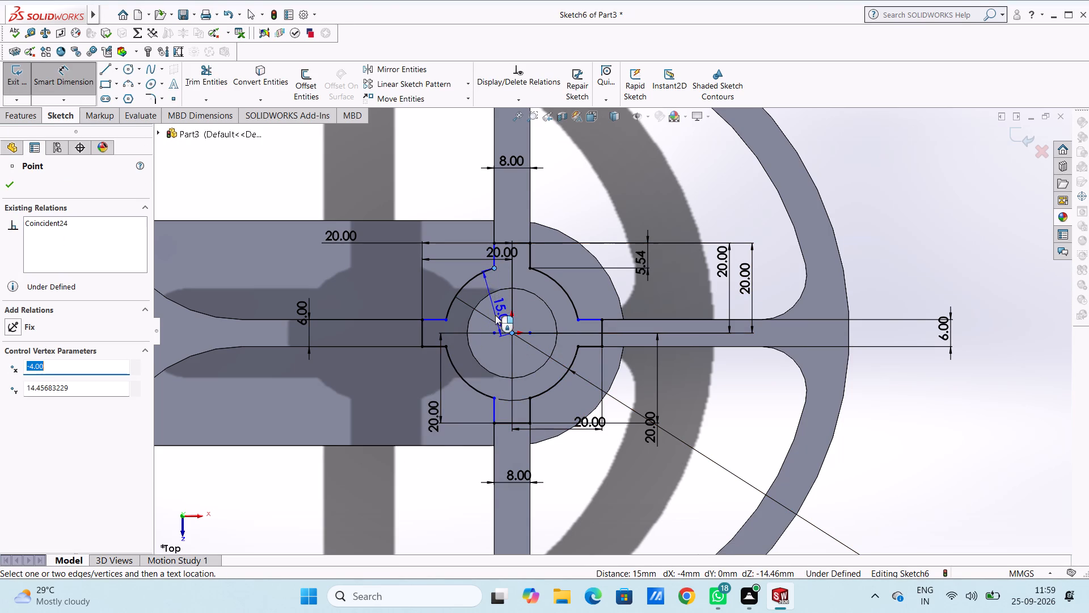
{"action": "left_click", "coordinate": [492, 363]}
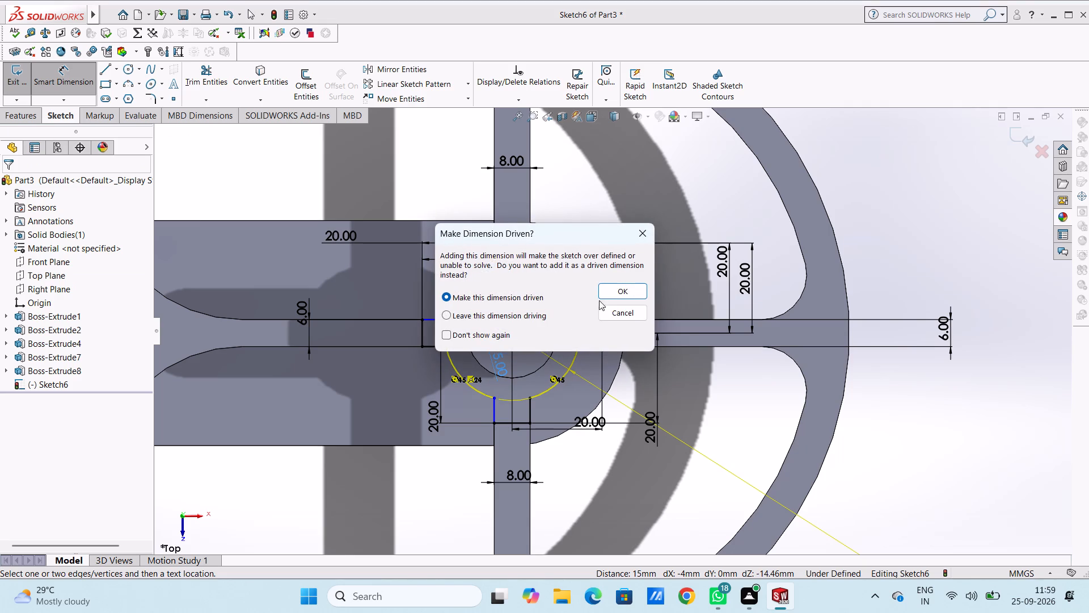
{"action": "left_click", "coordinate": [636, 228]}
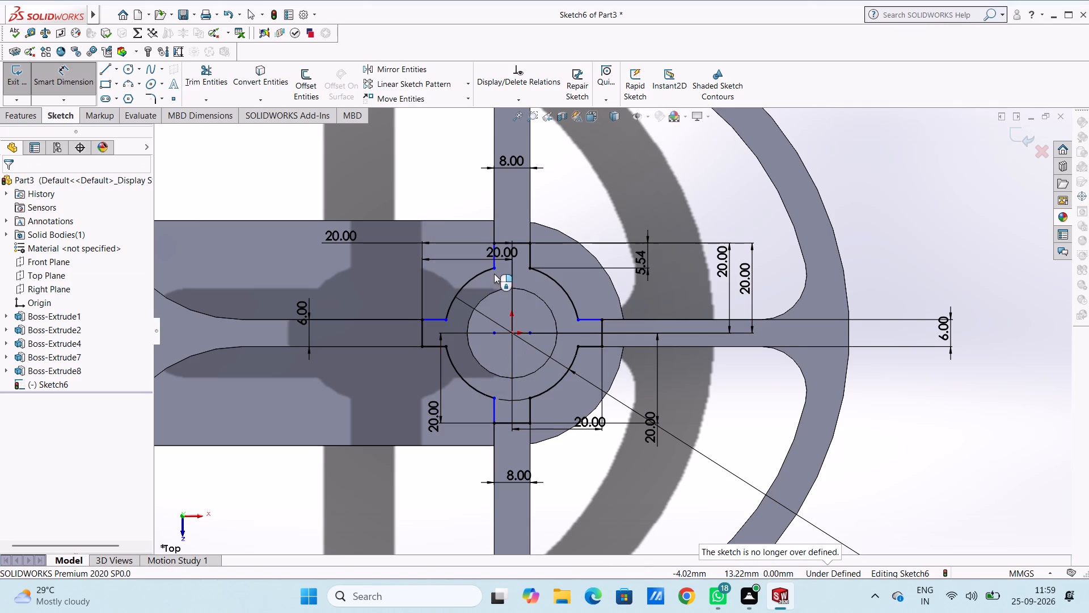
Dimension the horizontal distance from the origin to the inner endpoint of the upper rib stub's under-defined side line.
{"action": "left_click", "coordinate": [495, 268]}
{"action": "left_click", "coordinate": [513, 332]}
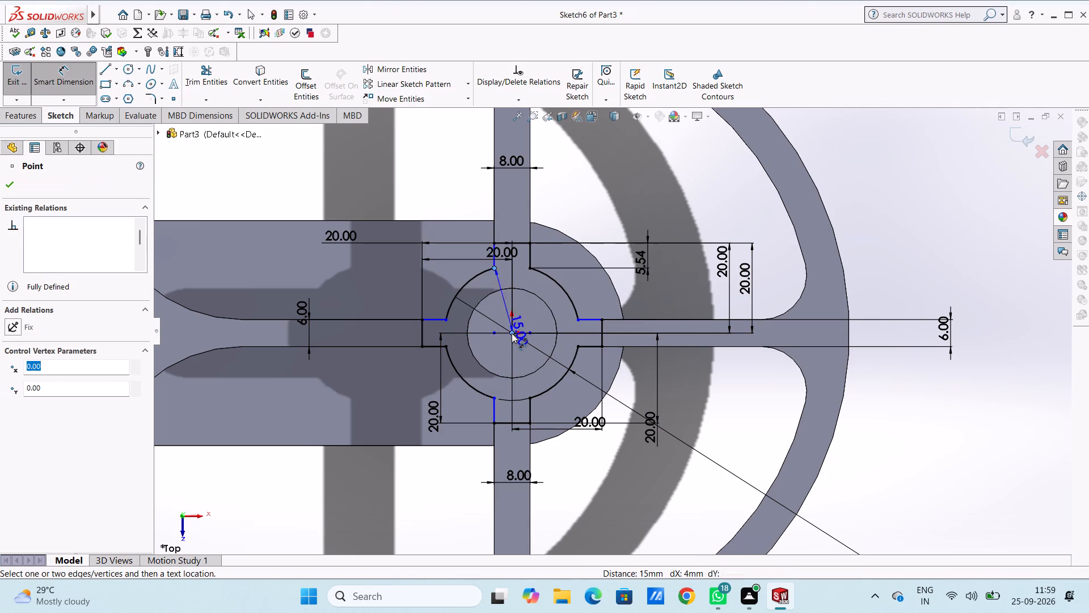
{"action": "left_click", "coordinate": [499, 352]}
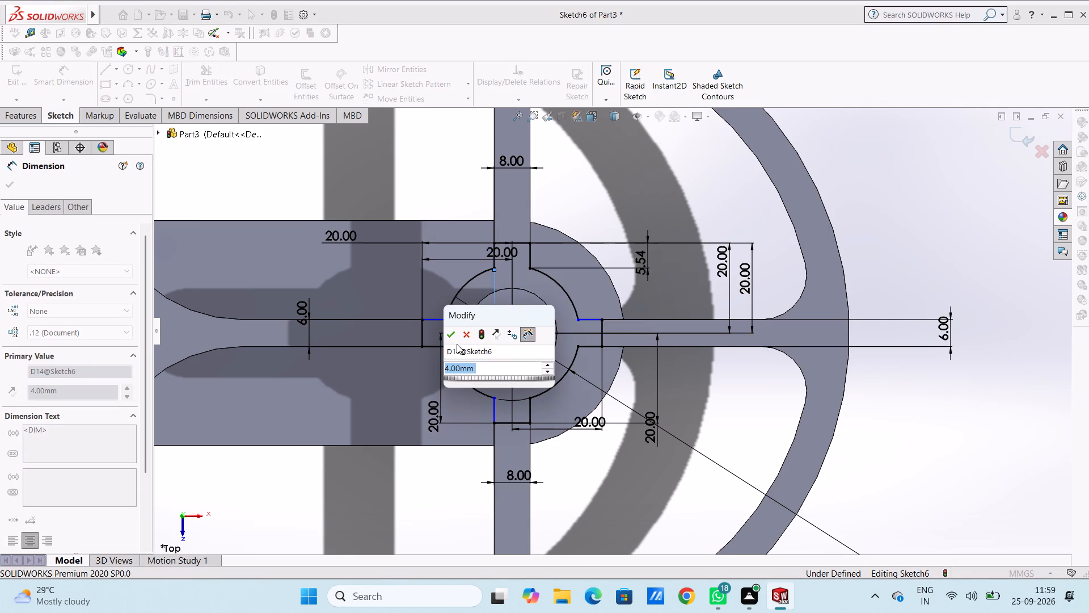
{"action": "left_click", "coordinate": [449, 334]}
{"action": "left_click", "coordinate": [451, 396]}
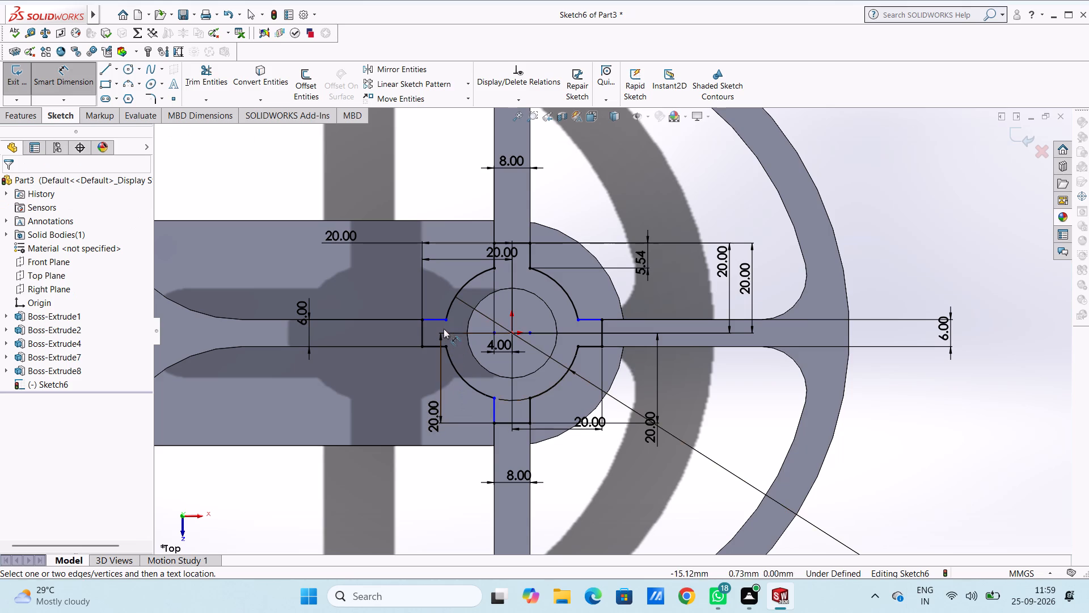
Dimension the vertical distance from the origin to the inner endpoint of the straight-end rib stub's upper side line.
{"action": "left_click", "coordinate": [444, 320]}
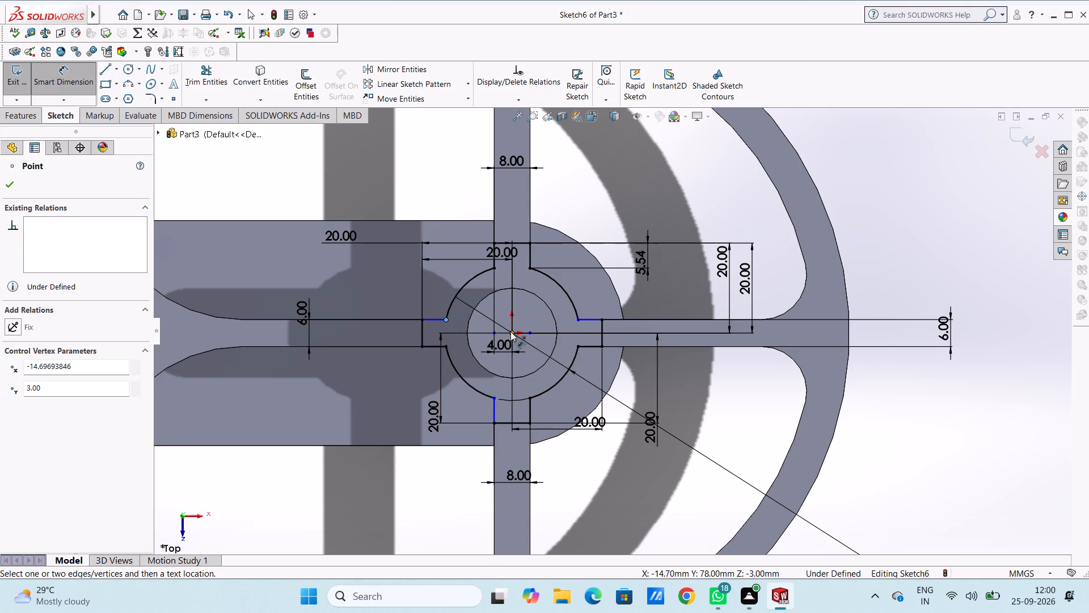
{"action": "left_click", "coordinate": [510, 331]}
{"action": "left_click", "coordinate": [539, 324]}
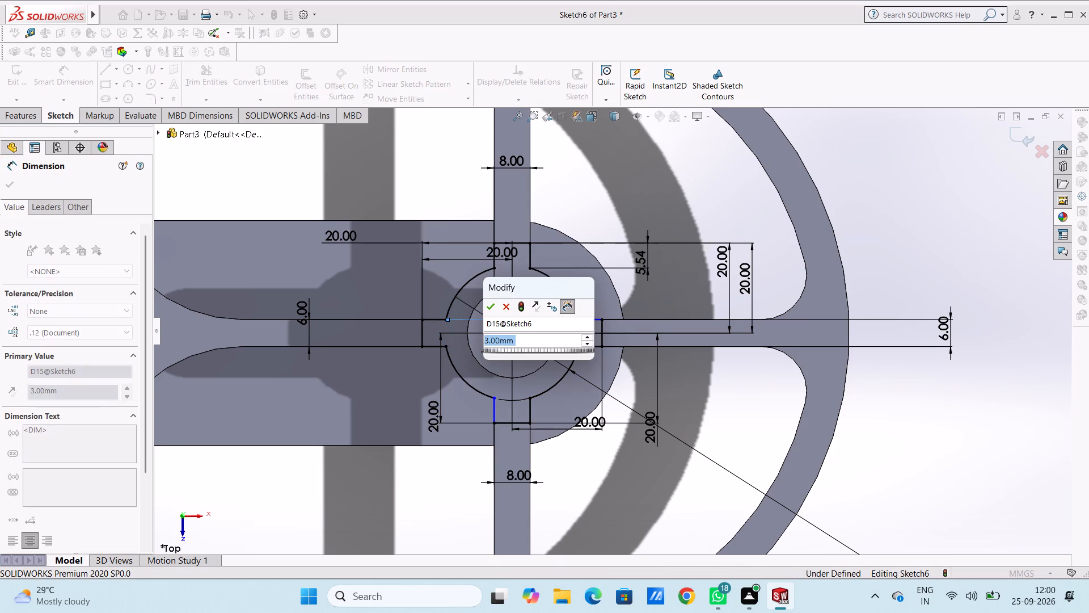
{"action": "left_click", "coordinate": [491, 309]}
{"action": "left_click", "coordinate": [491, 309]}
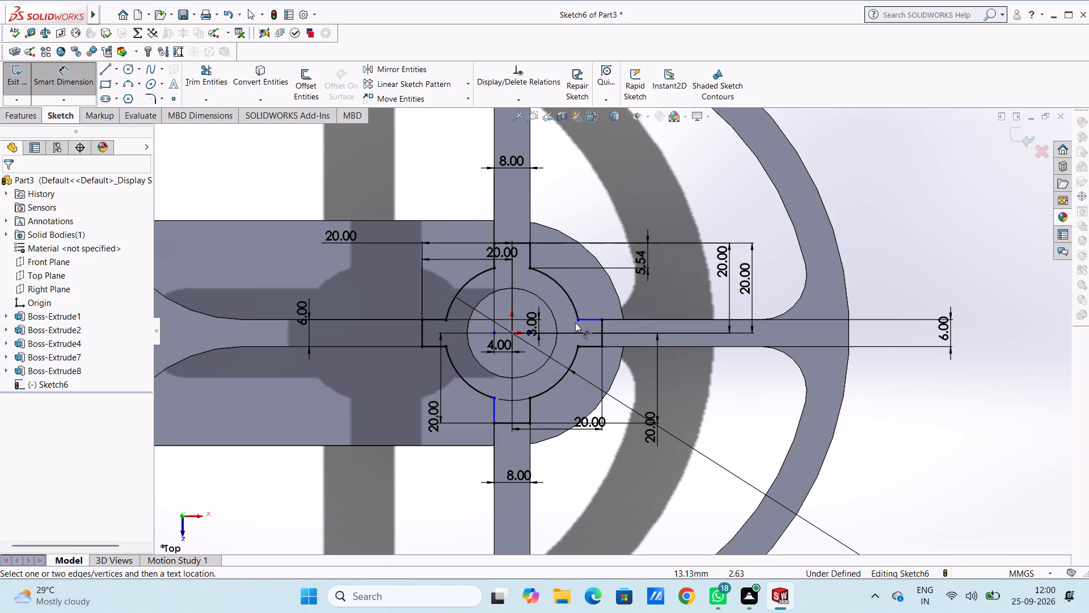
Dimension the vertical distance from the origin to the inner endpoint of the round-end rib stub's upper side line.
{"action": "left_click", "coordinate": [576, 322]}
{"action": "left_click", "coordinate": [511, 333]}
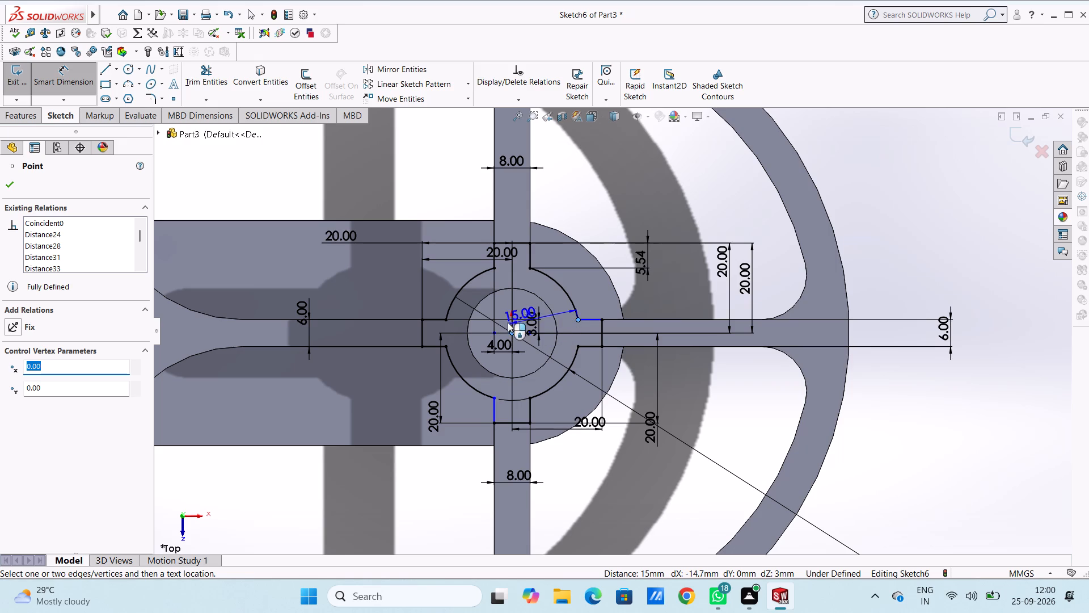
{"action": "left_click", "coordinate": [481, 325]}
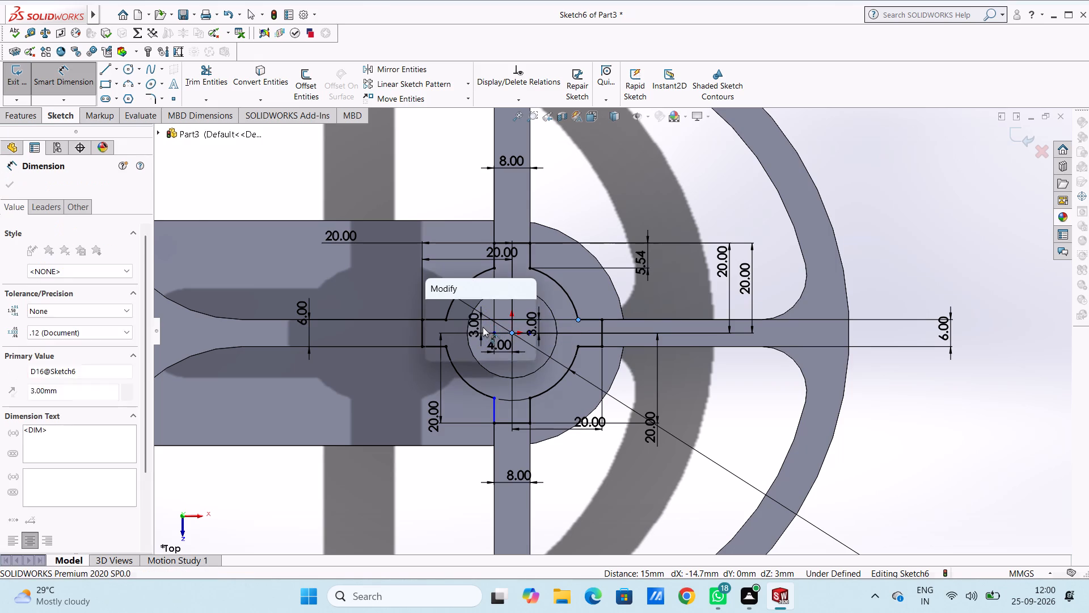
{"action": "left_click", "coordinate": [432, 309]}
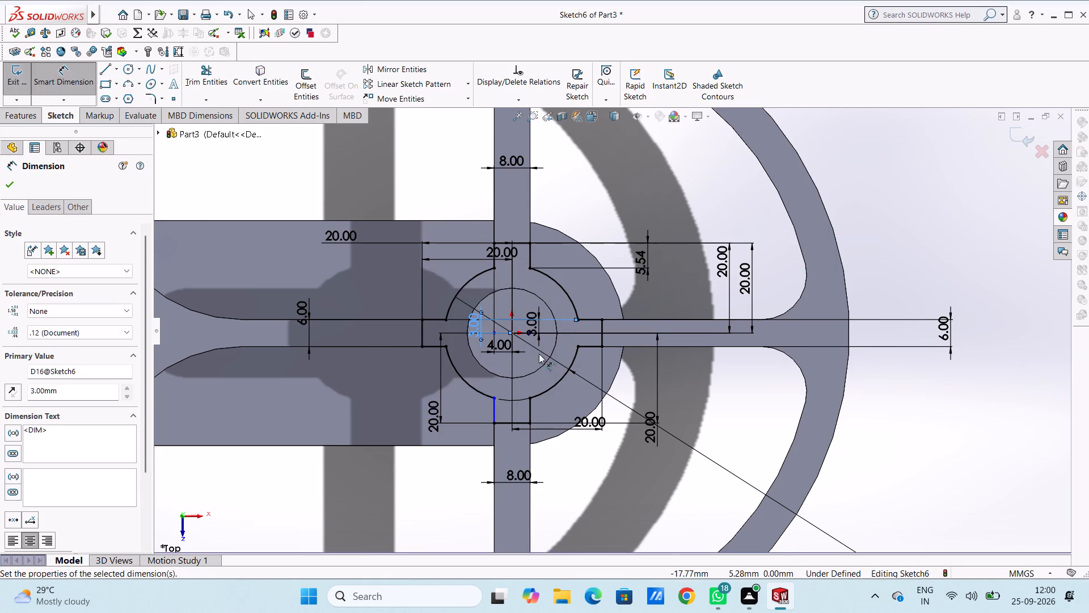
{"action": "left_click", "coordinate": [624, 386]}
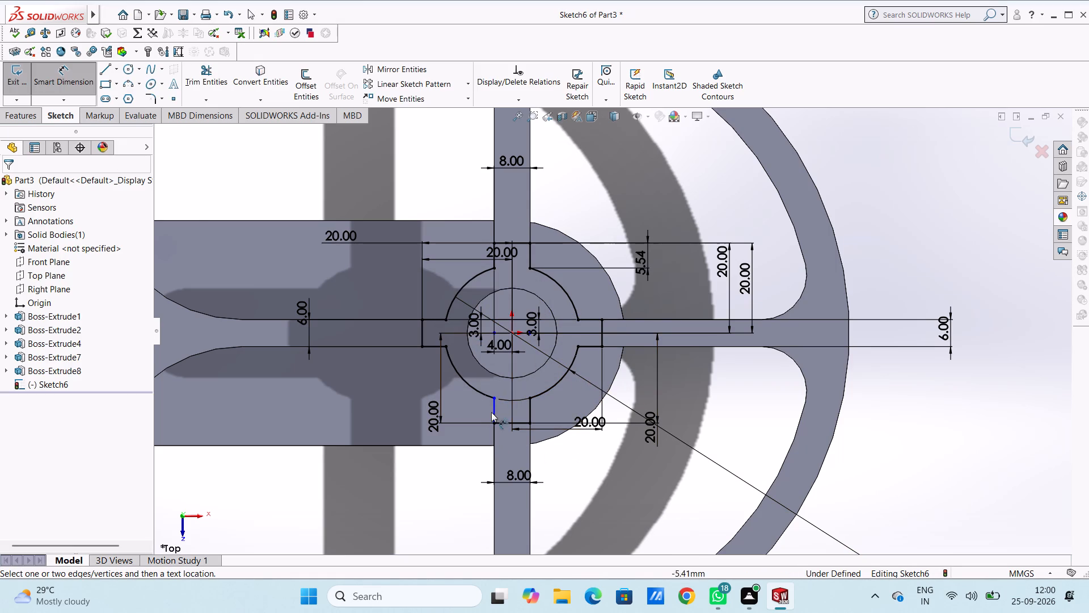
Dimension the horizontal distance from the origin to the inner endpoint of the lower rib stub's under-defined side line.
{"action": "left_click", "coordinate": [496, 399]}
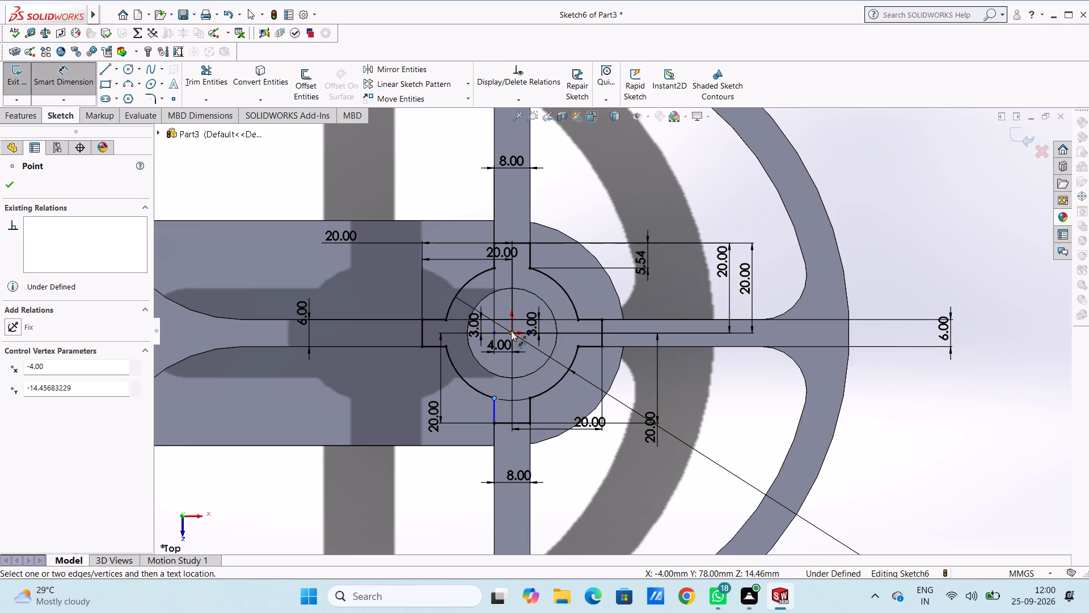
{"action": "left_click", "coordinate": [511, 331]}
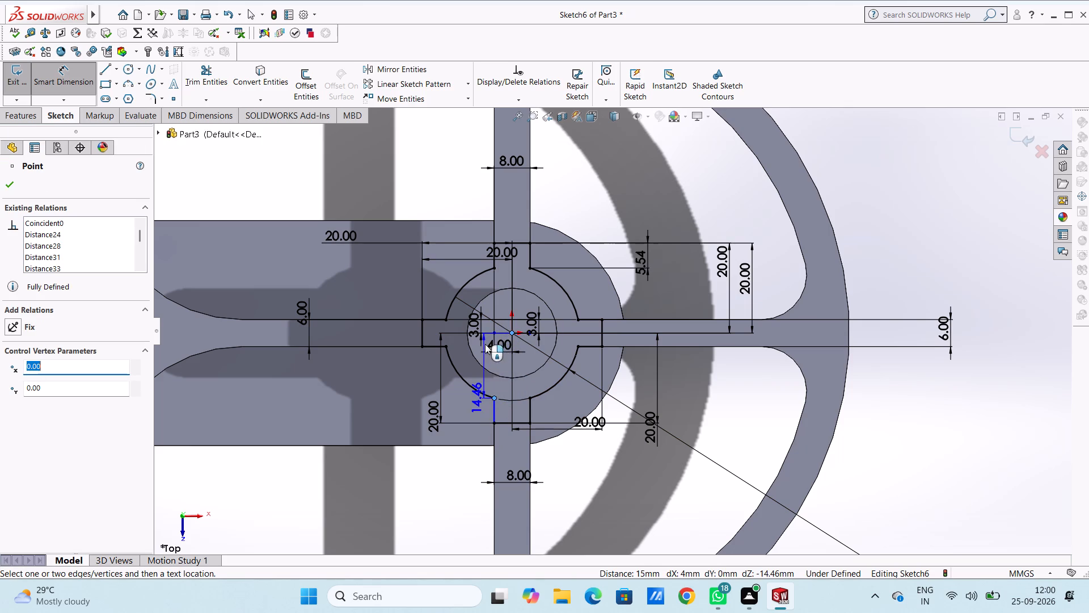
{"action": "left_click", "coordinate": [500, 300]}
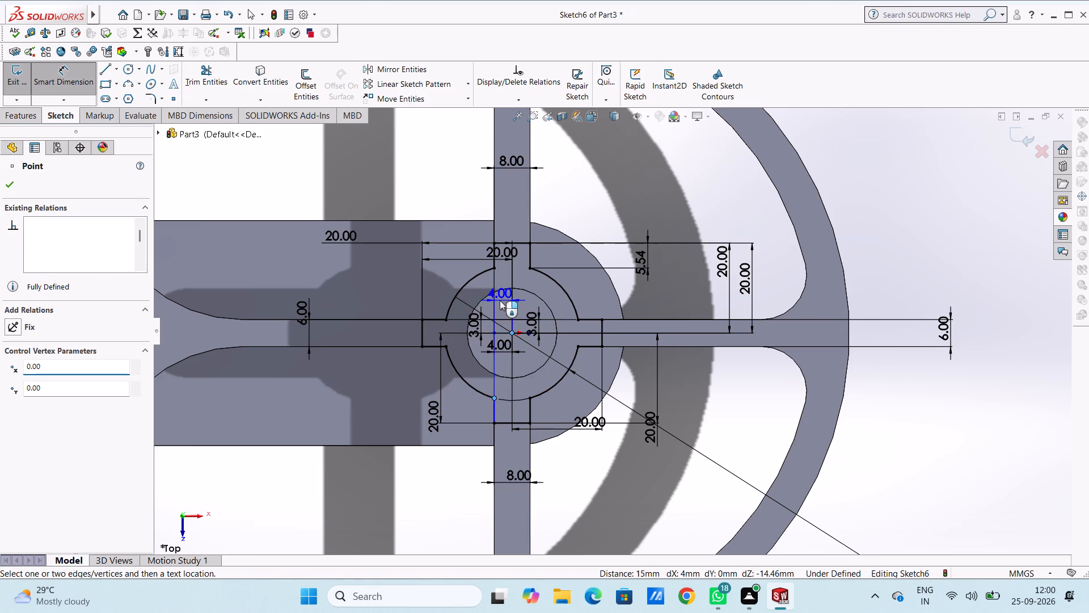
{"action": "left_click", "coordinate": [450, 284]}
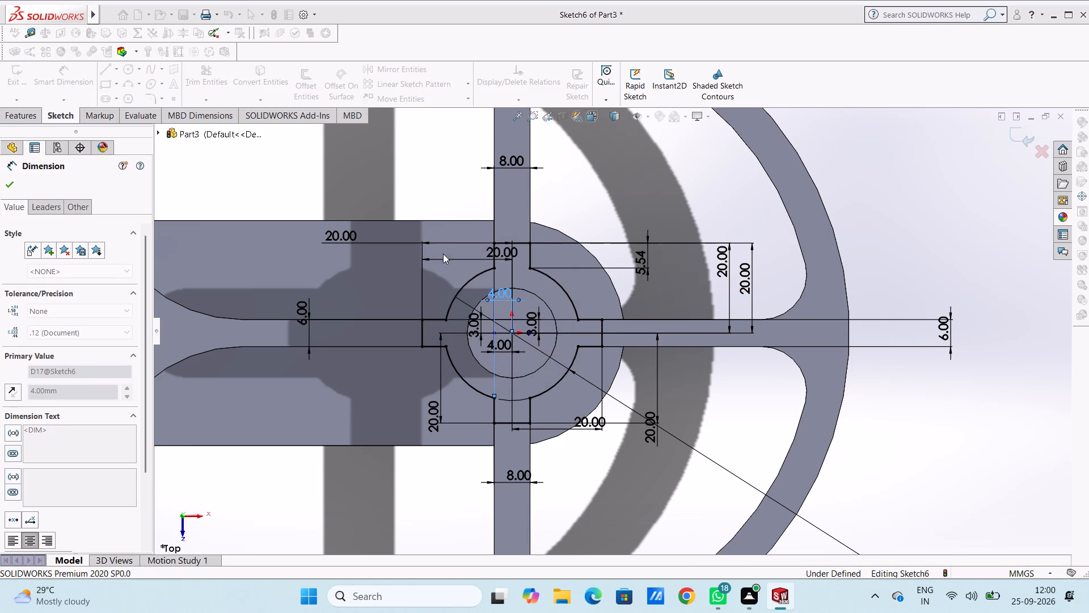
{"action": "left_click", "coordinate": [445, 196]}
Extrude the hub sketch's ring region with its four rib stubs as a 6 mm blind boss.
{"action": "scroll", "coordinate": [489, 228], "scroll_direction": "up", "scroll_amount": 1}
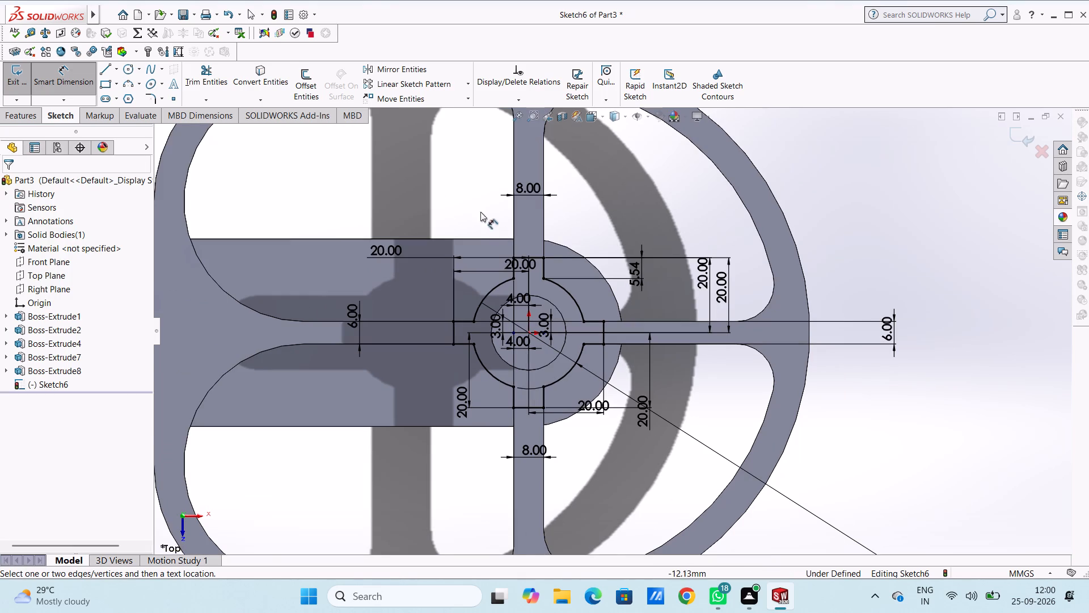
{"action": "middle_click_drag", "start_coordinate": [471, 205], "coordinate": [453, 201]}
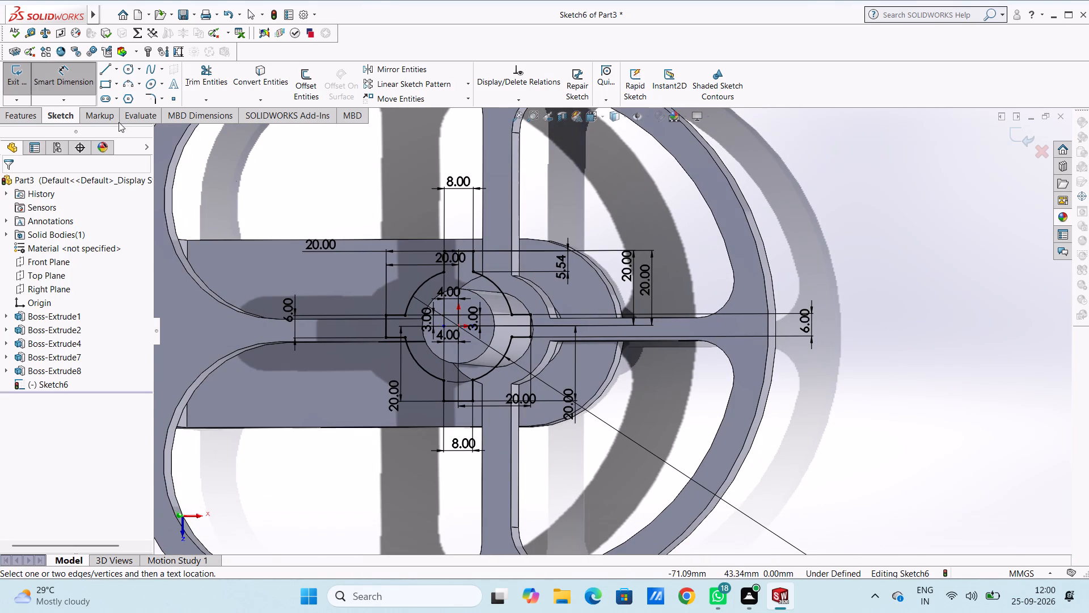
{"action": "left_click", "coordinate": [21, 120]}
{"action": "left_click", "coordinate": [26, 87]}
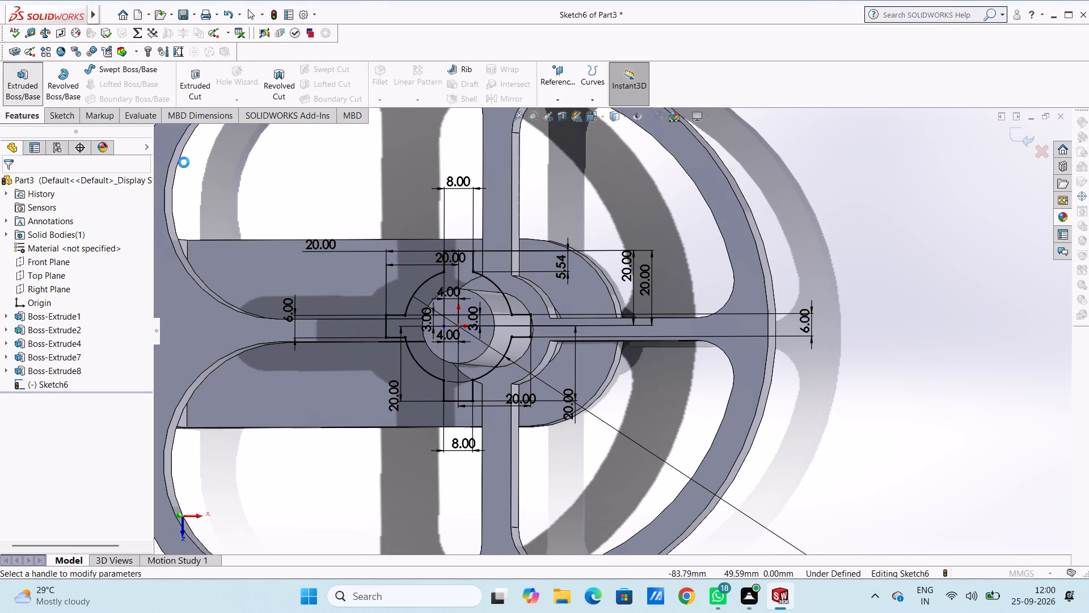
{"action": "left_click", "coordinate": [442, 283]}
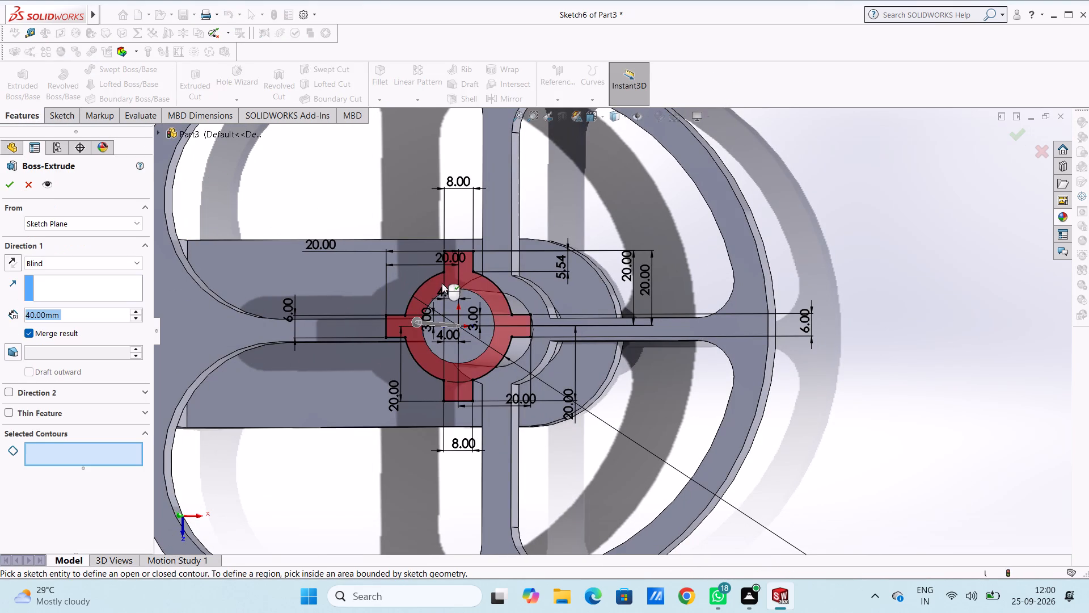
{"action": "middle_click_drag", "start_coordinate": [370, 196], "coordinate": [378, 195]}
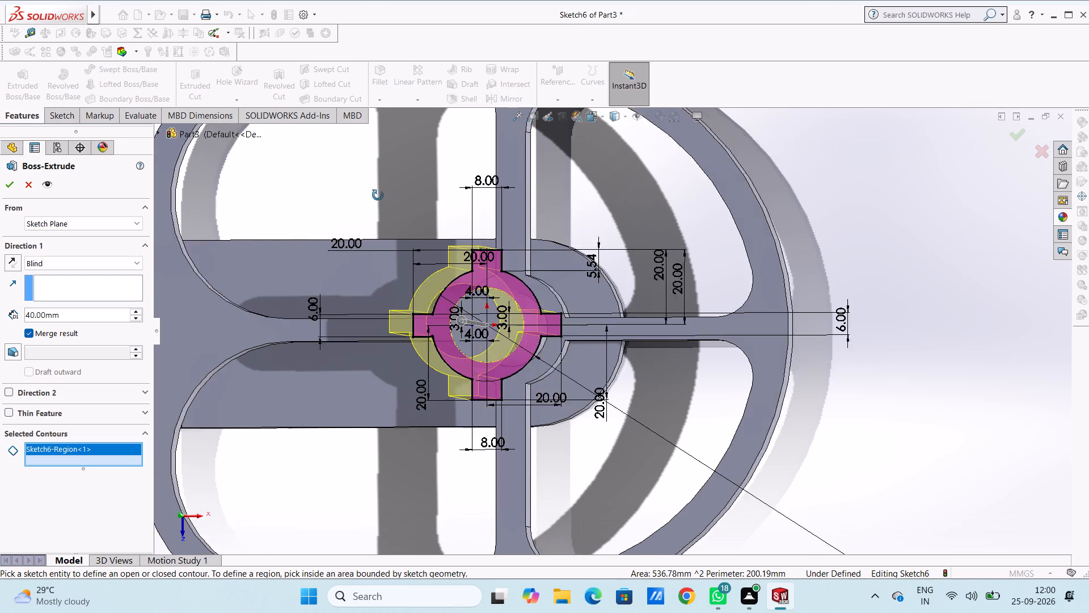
{"action": "middle_click_drag", "start_coordinate": [378, 195], "coordinate": [386, 197]}
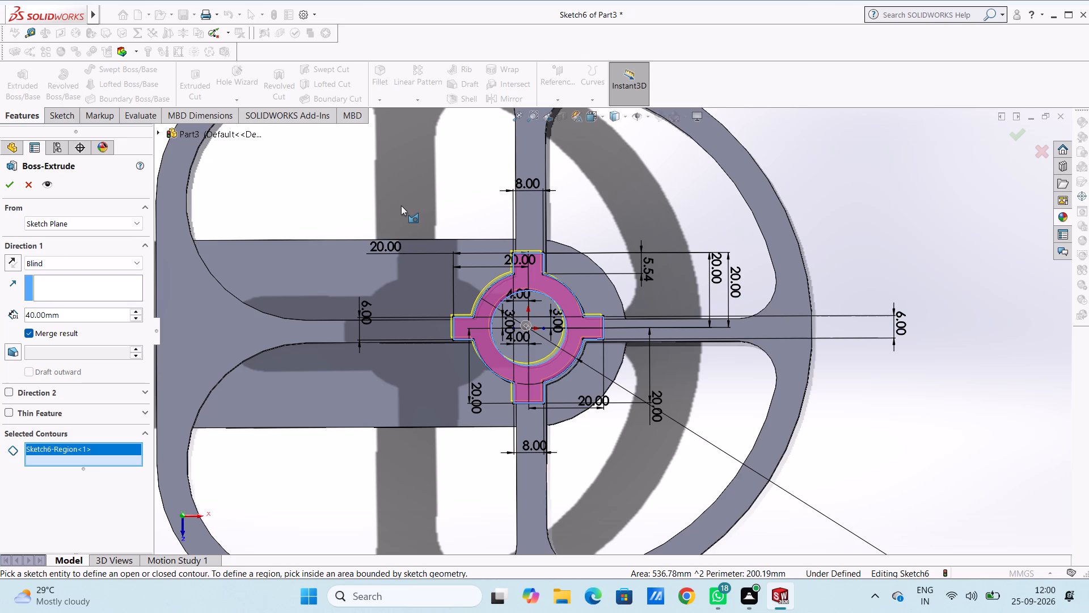
{"action": "double_click", "coordinate": [95, 314]}
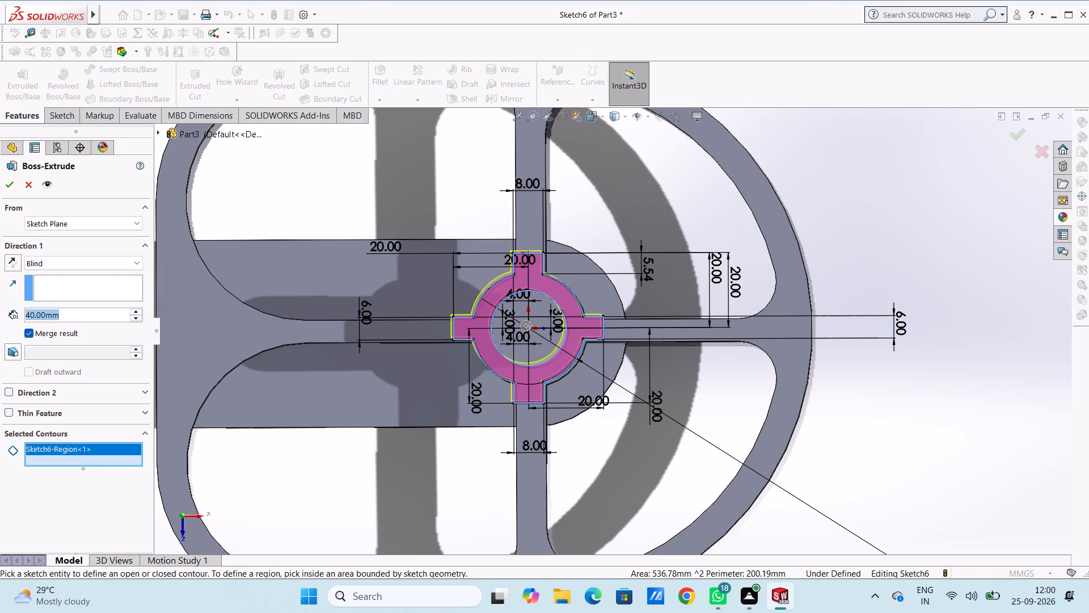
{"action": "key", "text": "6"}
{"action": "key", "text": "Return"}
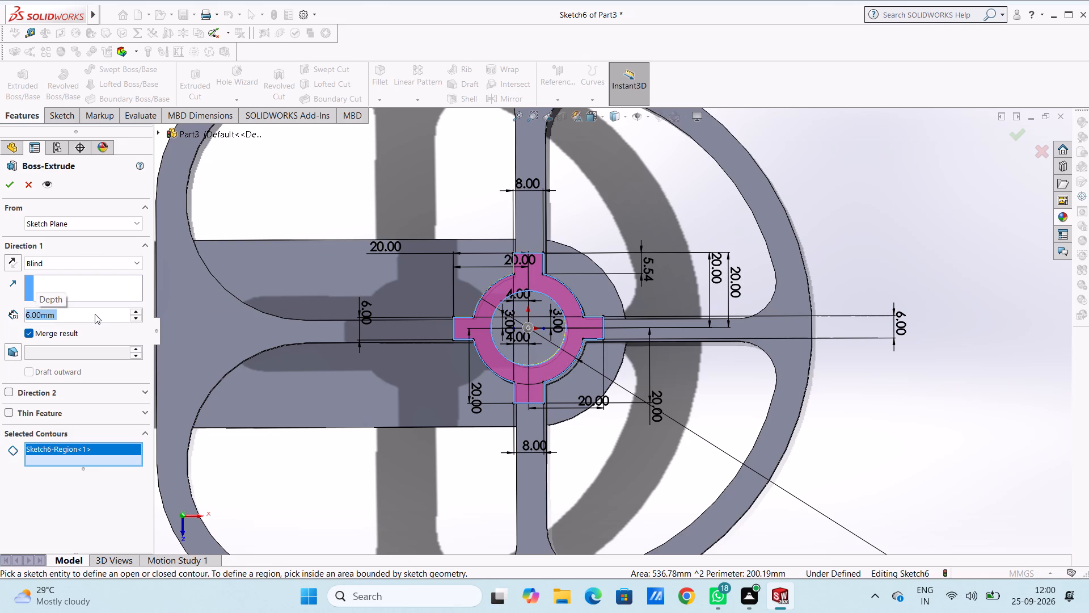
{"action": "left_click", "coordinate": [5, 183]}
{"action": "left_click", "coordinate": [259, 205]}
Start a sketch on the centre post's top face and draw a 10 mm radius circle centred on the origin.
{"action": "middle_click_drag", "start_coordinate": [319, 204], "coordinate": [328, 203]}
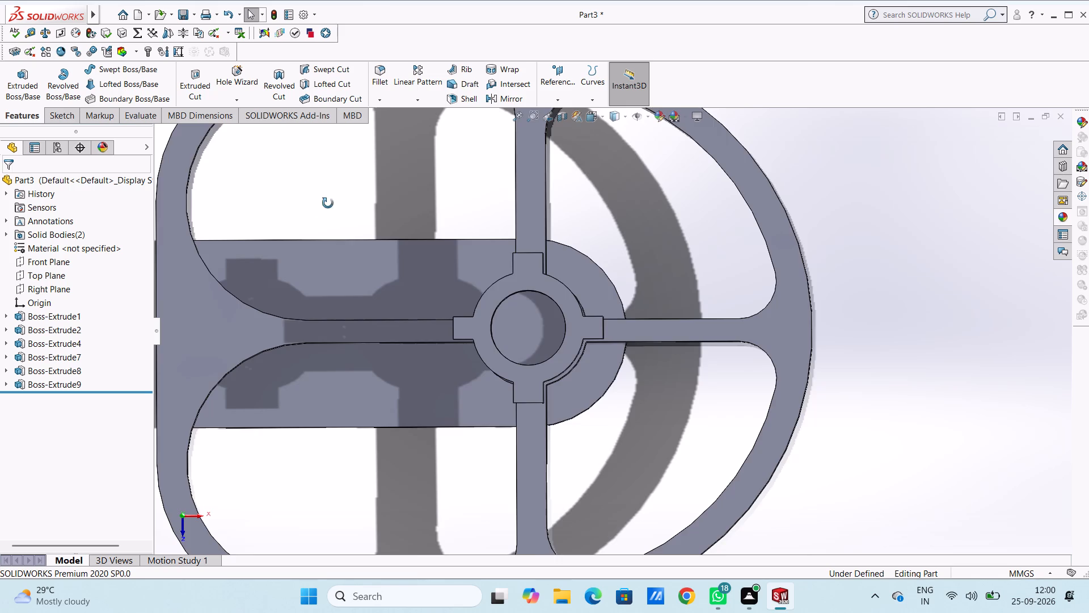
{"action": "middle_click_drag", "start_coordinate": [328, 203], "coordinate": [368, 199]}
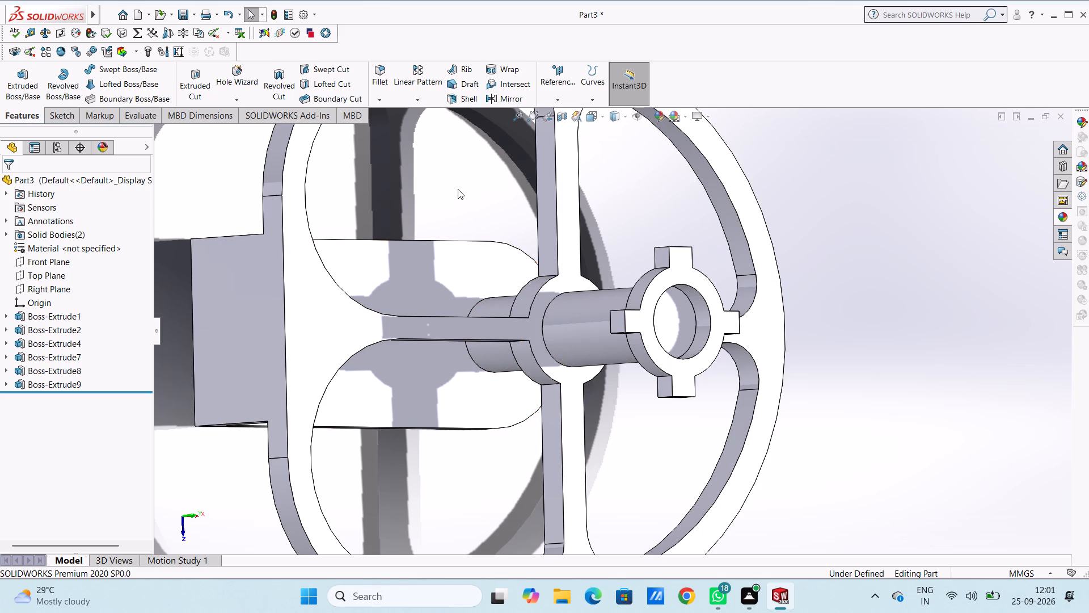
{"action": "key", "text": "ctrl+5"}
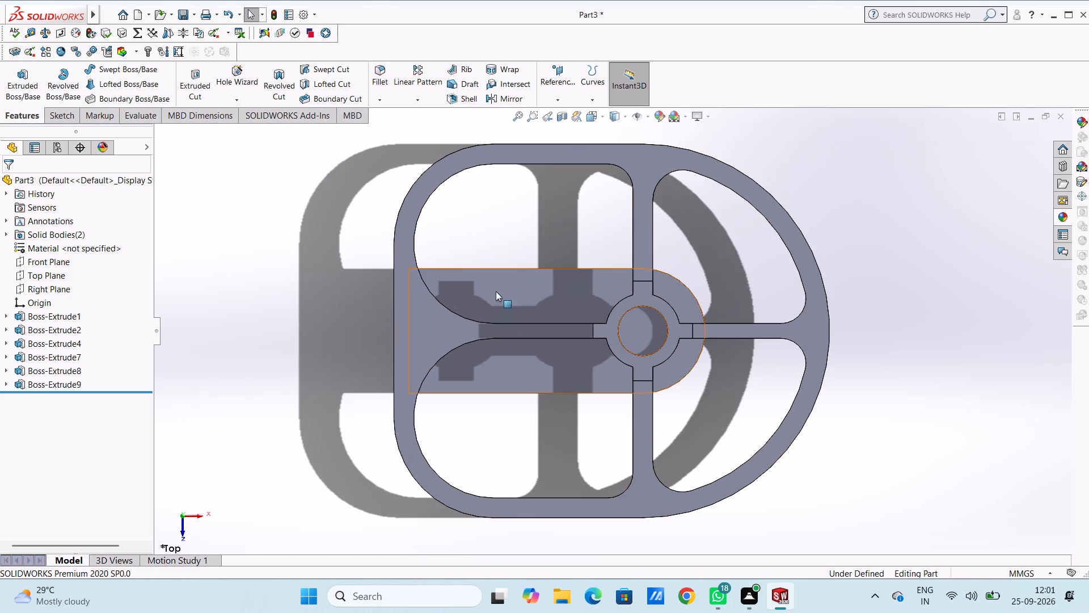
{"action": "left_click", "coordinate": [634, 330]}
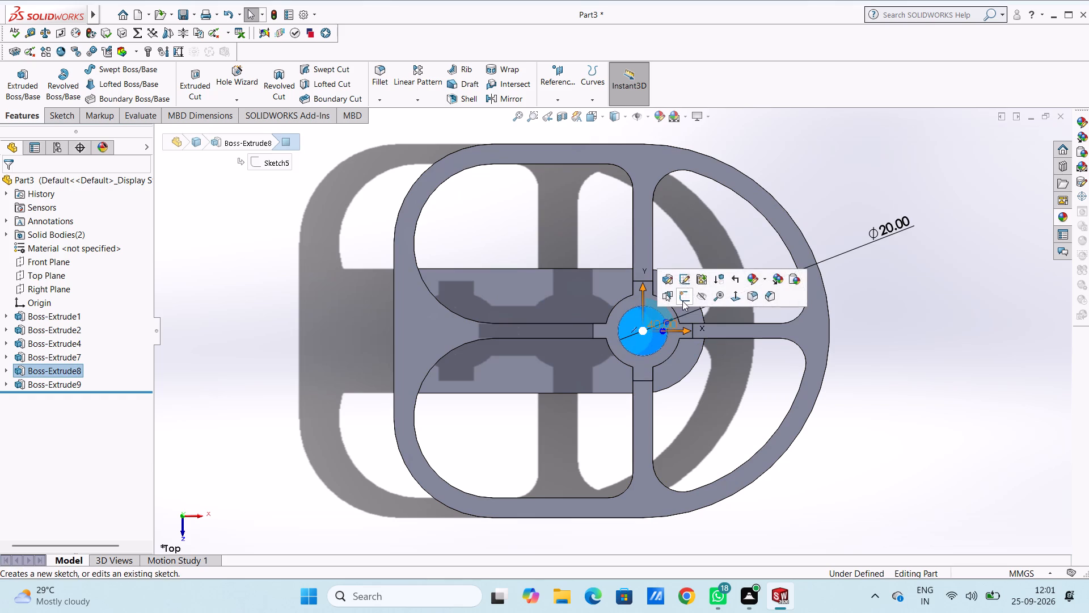
{"action": "left_click", "coordinate": [682, 301]}
{"action": "left_click", "coordinate": [698, 264]}
{"action": "right_click_drag", "start_coordinate": [700, 261], "coordinate": [675, 260]}
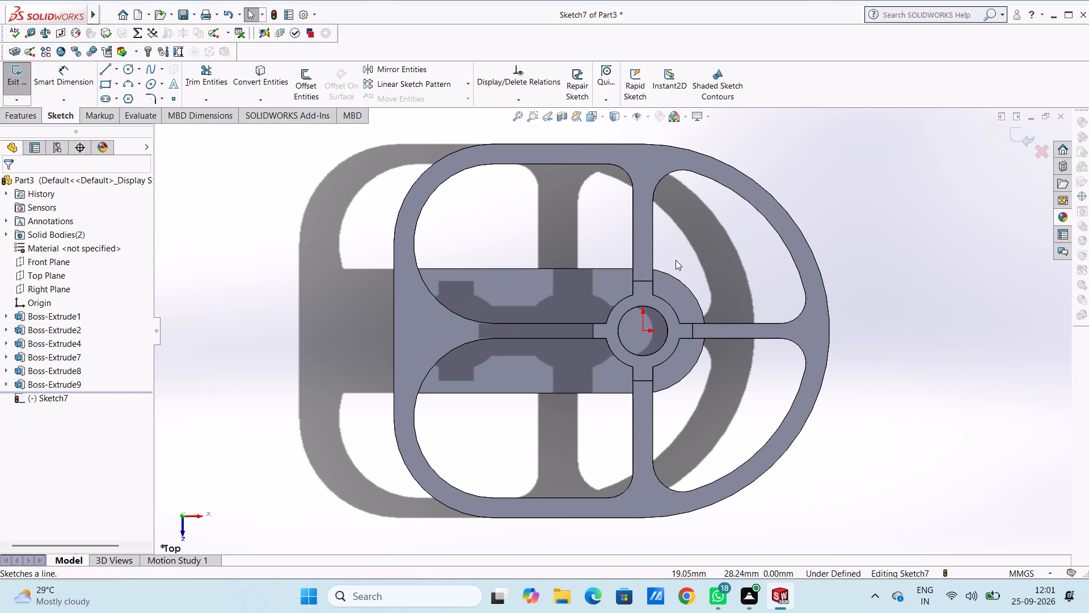
{"action": "middle_click", "coordinate": [691, 254]}
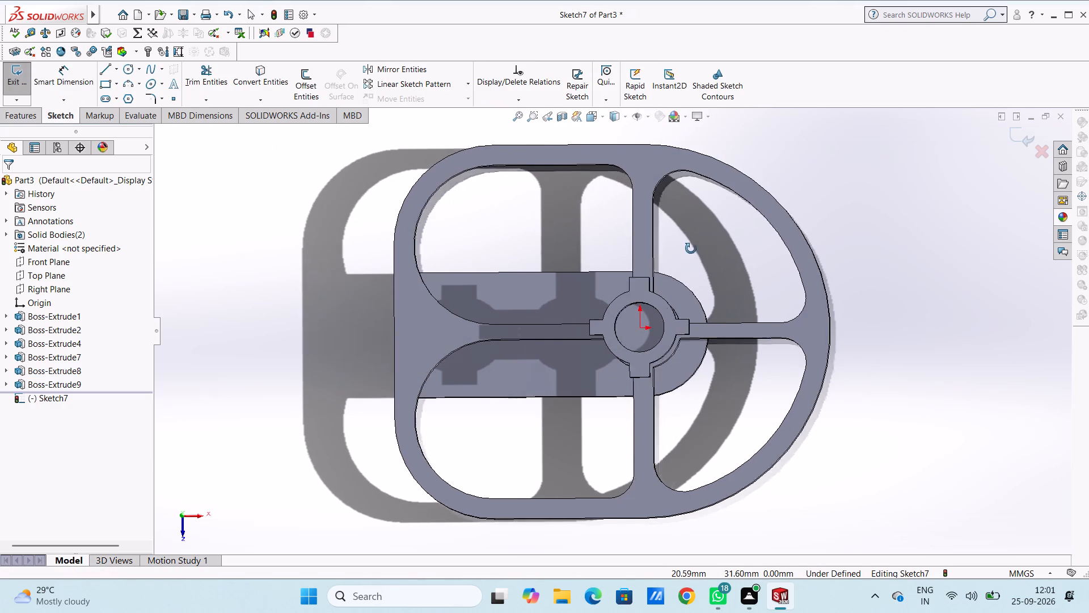
{"action": "left_click", "coordinate": [129, 70]}
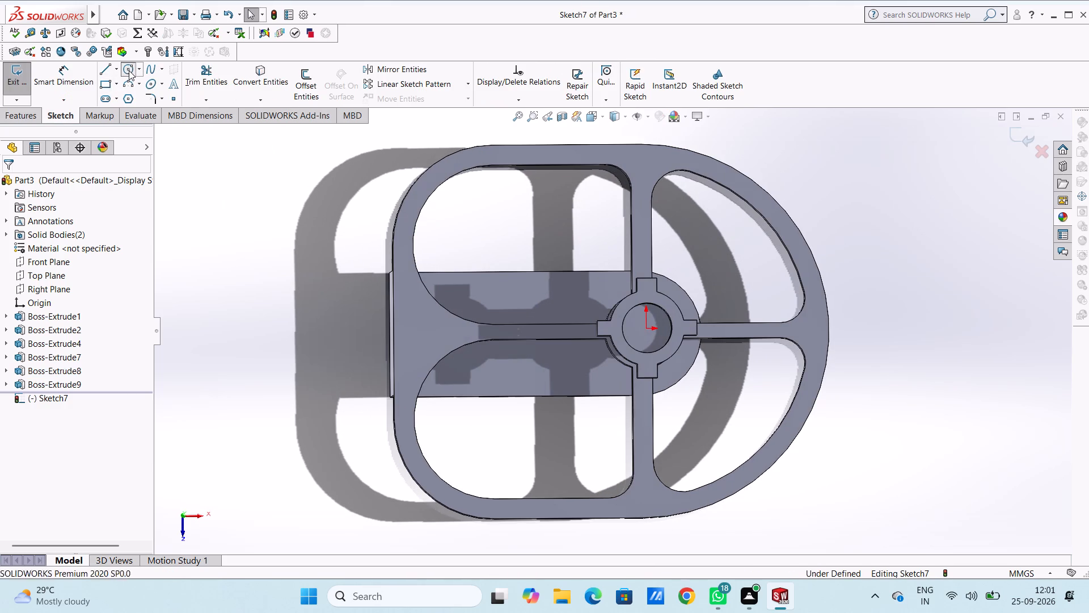
{"action": "left_click", "coordinate": [647, 327]}
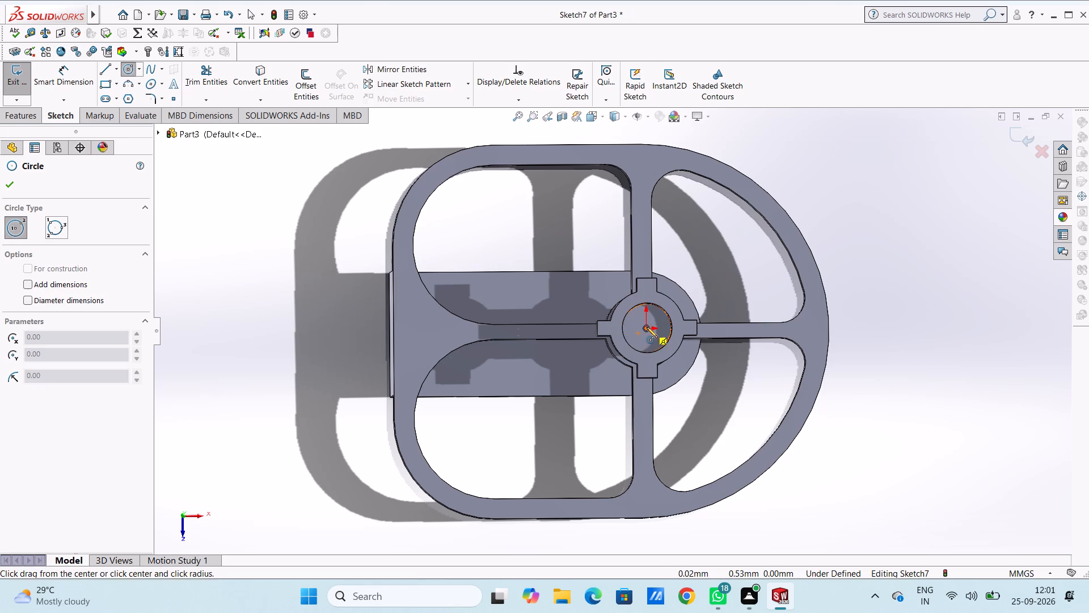
{"action": "left_click", "coordinate": [653, 351]}
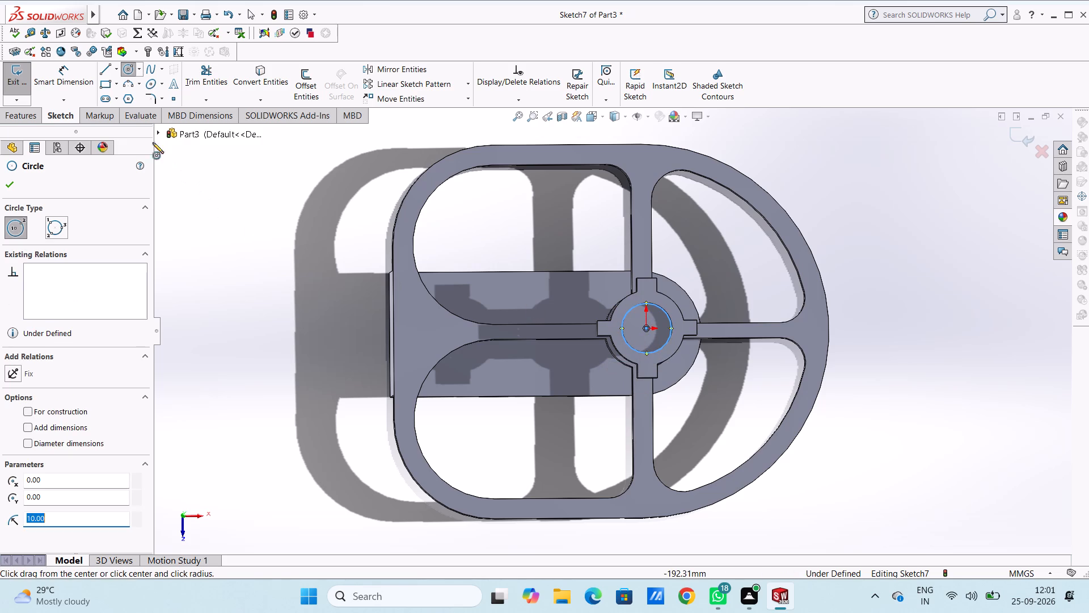
Dimension the diameter of the circle sketched on the centre post's top face.
{"action": "left_click", "coordinate": [73, 80]}
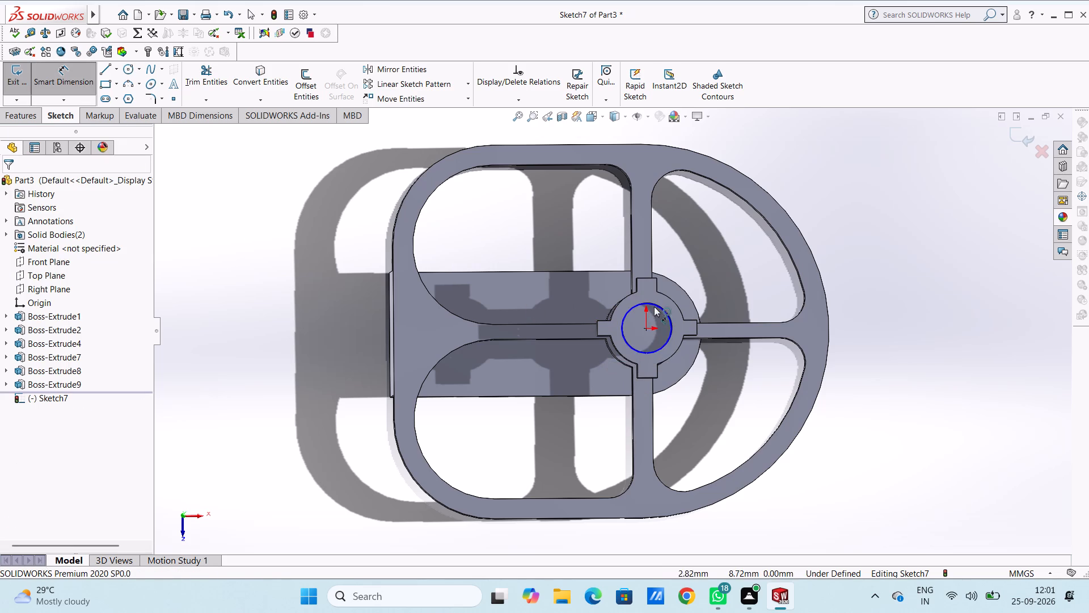
{"action": "left_click", "coordinate": [657, 304]}
{"action": "left_click", "coordinate": [861, 201]}
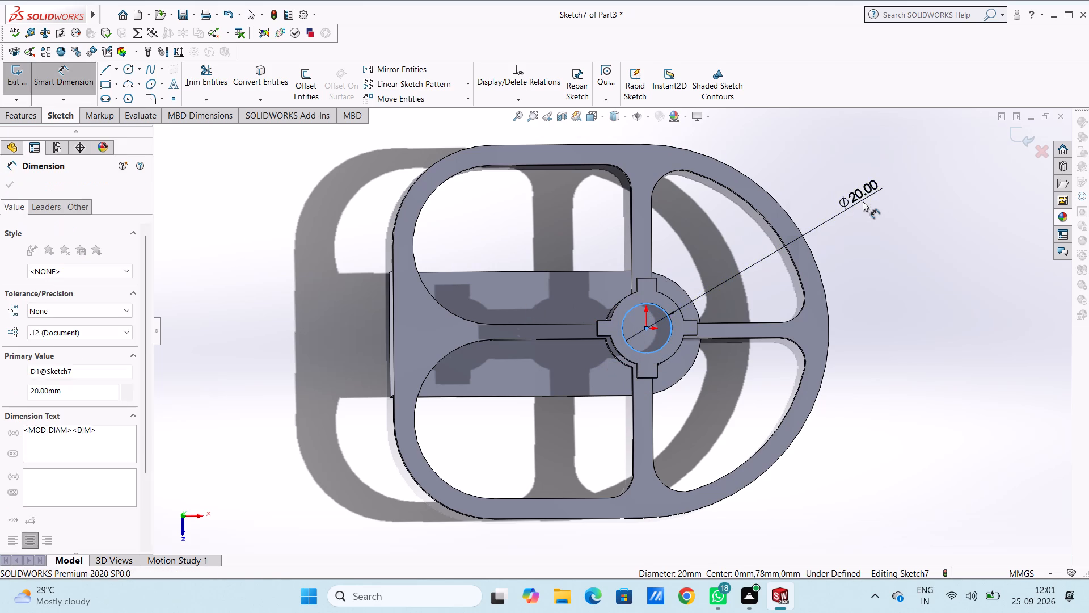
{"action": "left_click", "coordinate": [809, 184]}
{"action": "left_click", "coordinate": [809, 177]}
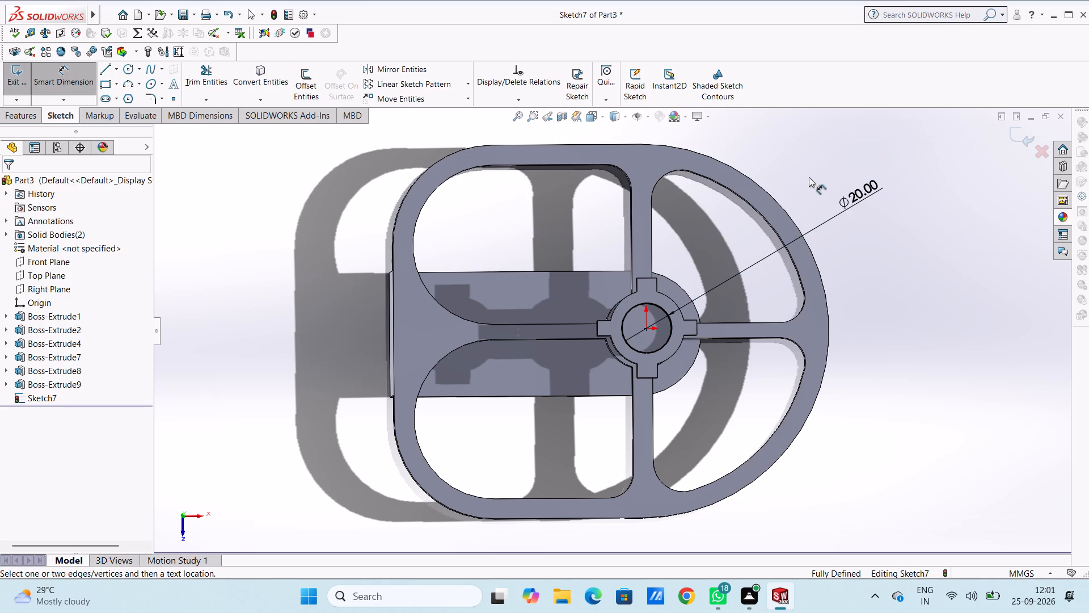
{"action": "key", "text": "Escape"}
{"action": "key", "text": "Escape"}
Extrude the circle on top of the centre post as a 6 mm blind boss merged with the part.
{"action": "middle_click_drag", "start_coordinate": [868, 242], "coordinate": [863, 243]}
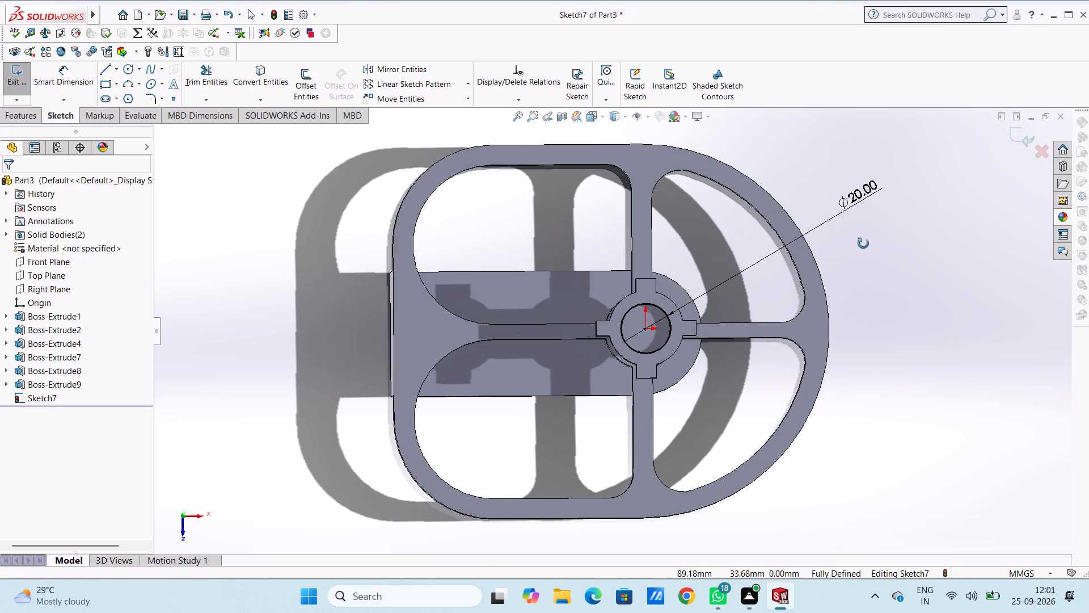
{"action": "middle_click_drag", "start_coordinate": [863, 243], "coordinate": [852, 246]}
{"action": "left_click", "coordinate": [14, 124]}
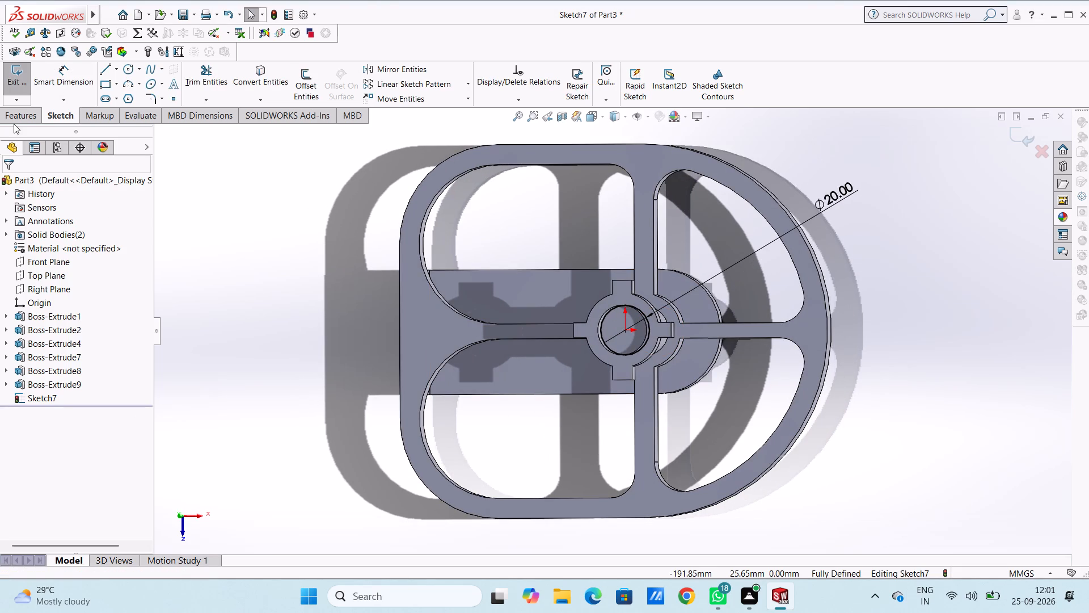
{"action": "left_click", "coordinate": [18, 115]}
{"action": "left_click", "coordinate": [19, 85]}
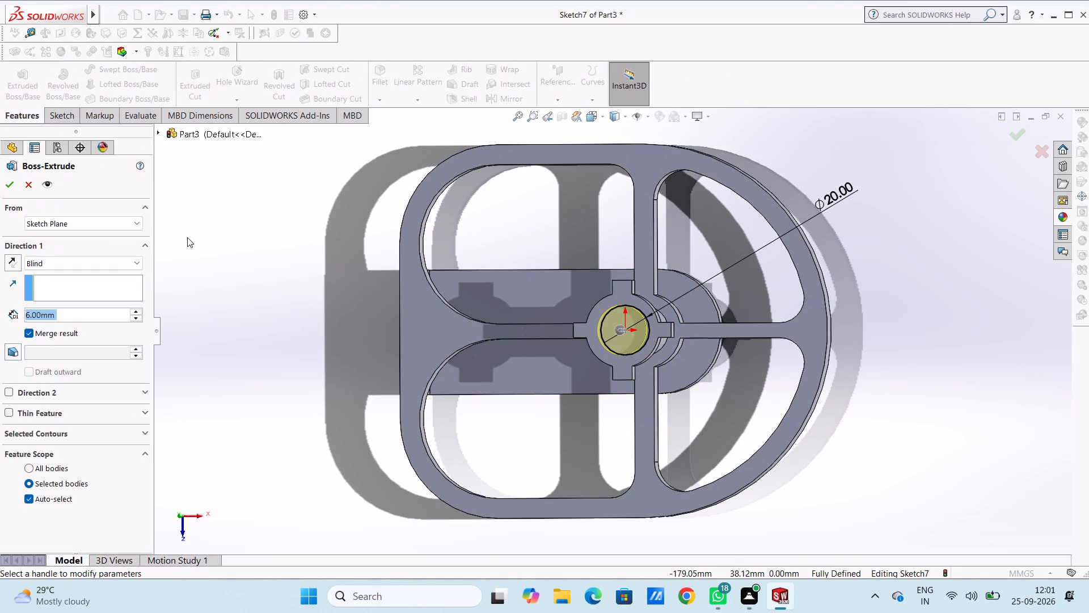
{"action": "left_click", "coordinate": [11, 188]}
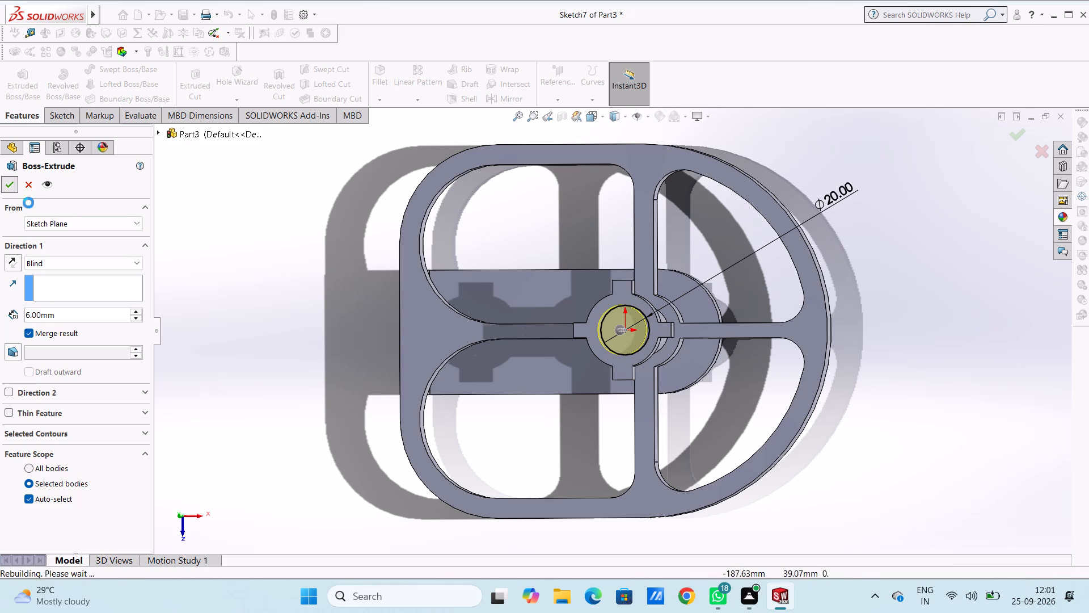
{"action": "left_click", "coordinate": [174, 255]}
Examine the hub ring, centre post and ribbed rim from several angles.
{"action": "middle_click_drag", "start_coordinate": [195, 245], "coordinate": [218, 242]}
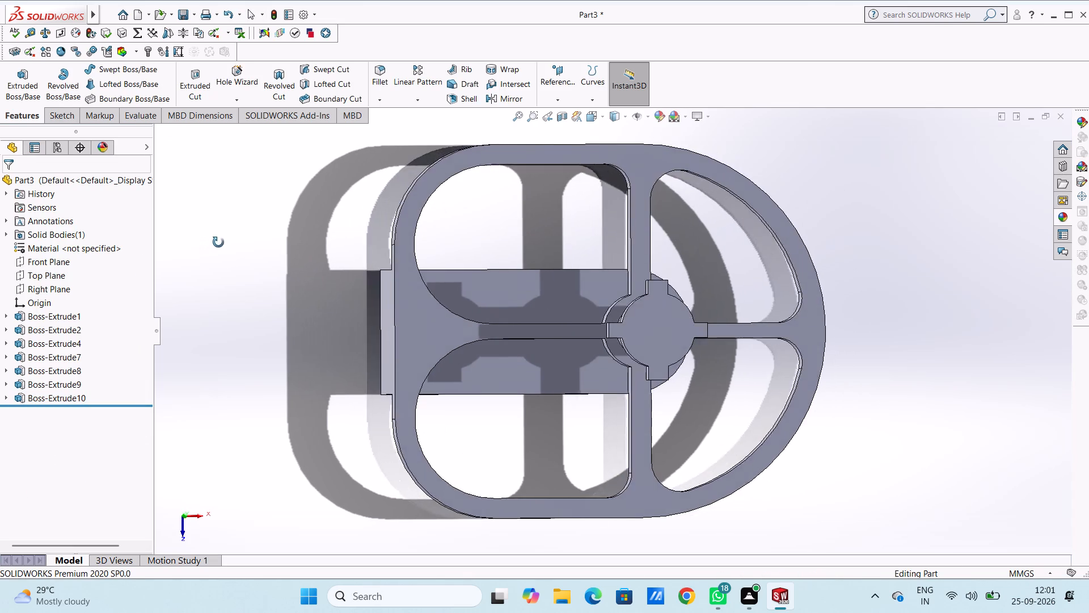
{"action": "middle_click_drag", "start_coordinate": [218, 242], "coordinate": [214, 205]}
{"action": "middle_click_drag", "start_coordinate": [223, 288], "coordinate": [216, 284]}
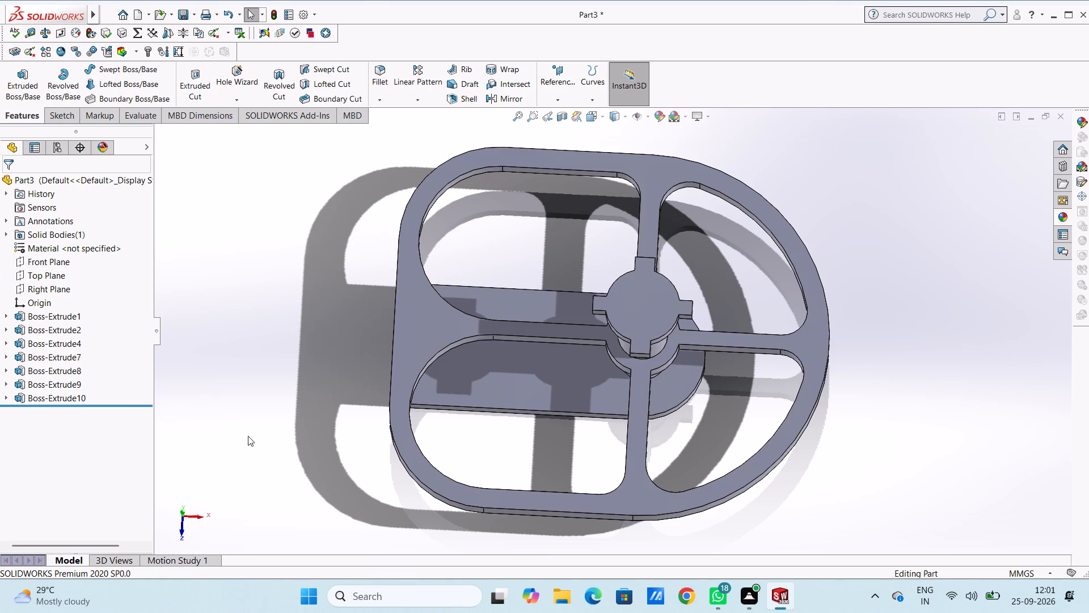
{"action": "middle_click_drag", "start_coordinate": [347, 211], "coordinate": [343, 213]}
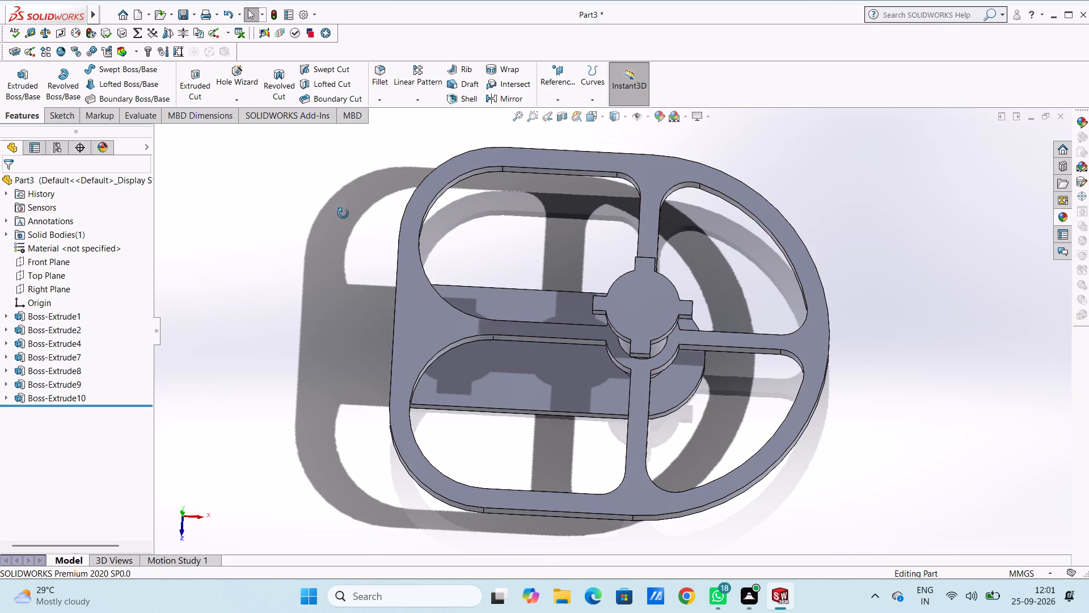
{"action": "middle_click_drag", "start_coordinate": [343, 213], "coordinate": [323, 246]}
{"action": "middle_click_drag", "start_coordinate": [329, 249], "coordinate": [316, 204]}
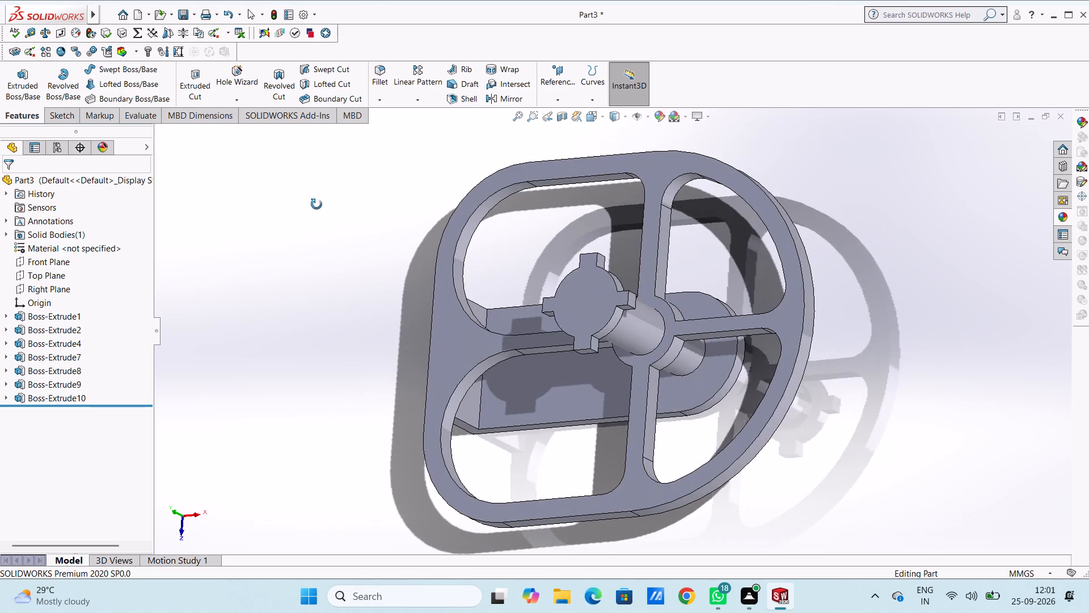
{"action": "middle_click_drag", "start_coordinate": [316, 204], "coordinate": [320, 222]}
{"action": "middle_click_drag", "start_coordinate": [332, 227], "coordinate": [369, 239]}
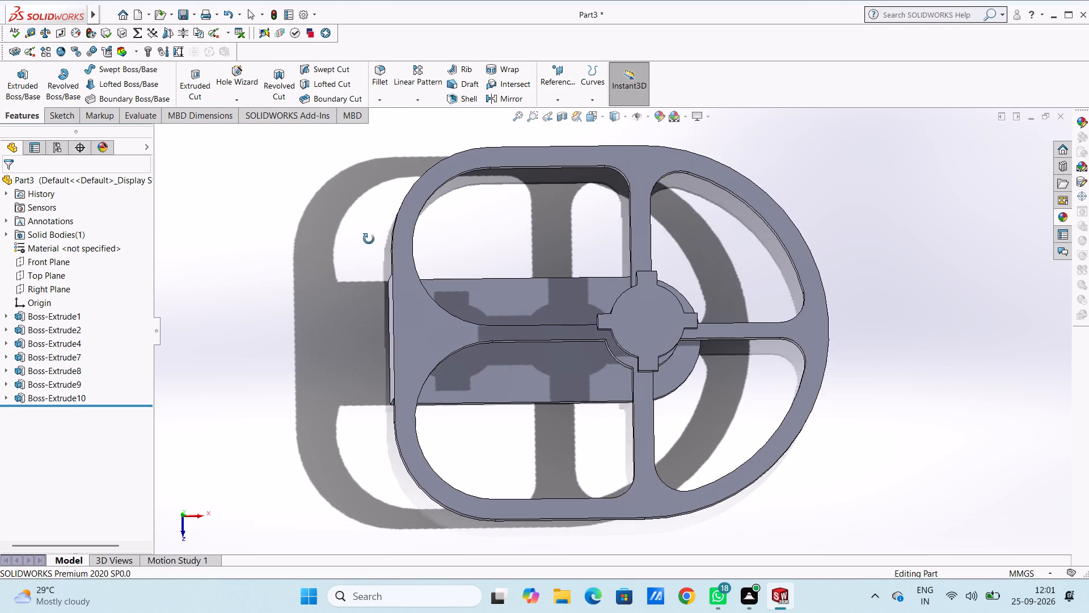
{"action": "middle_click_drag", "start_coordinate": [369, 239], "coordinate": [365, 240]}
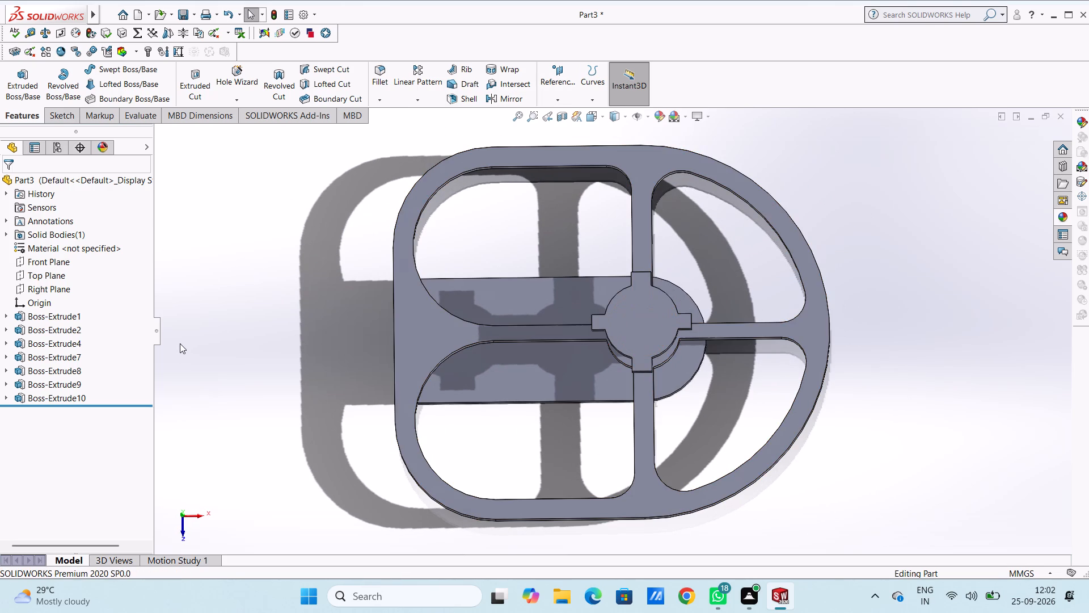
Create a reference plane offset 0 mm from the Right Plane.
{"action": "key", "text": "ctrl+5"}
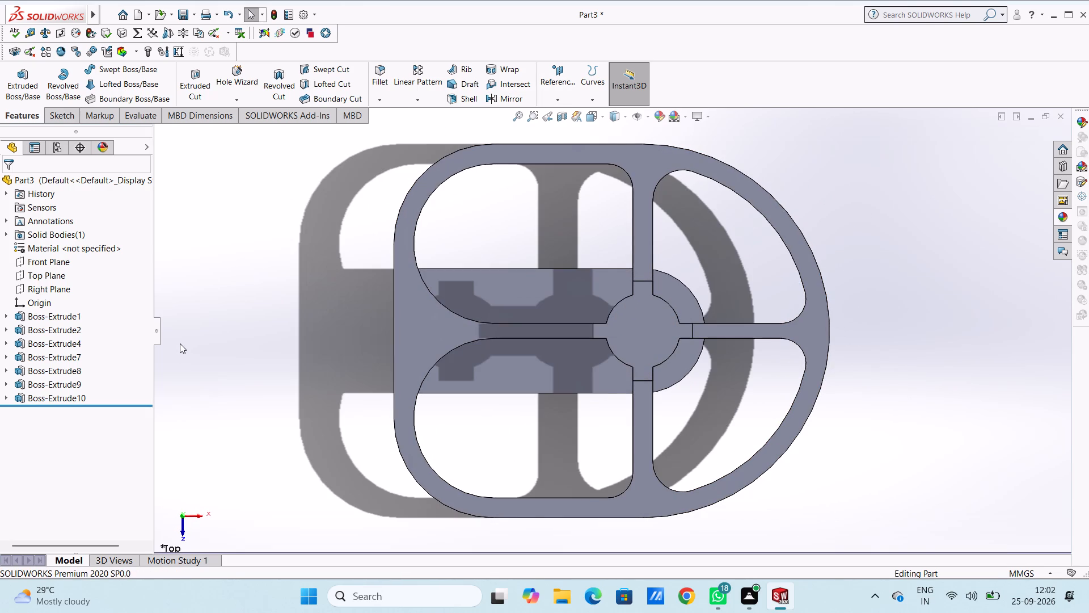
{"action": "left_click", "coordinate": [557, 80]}
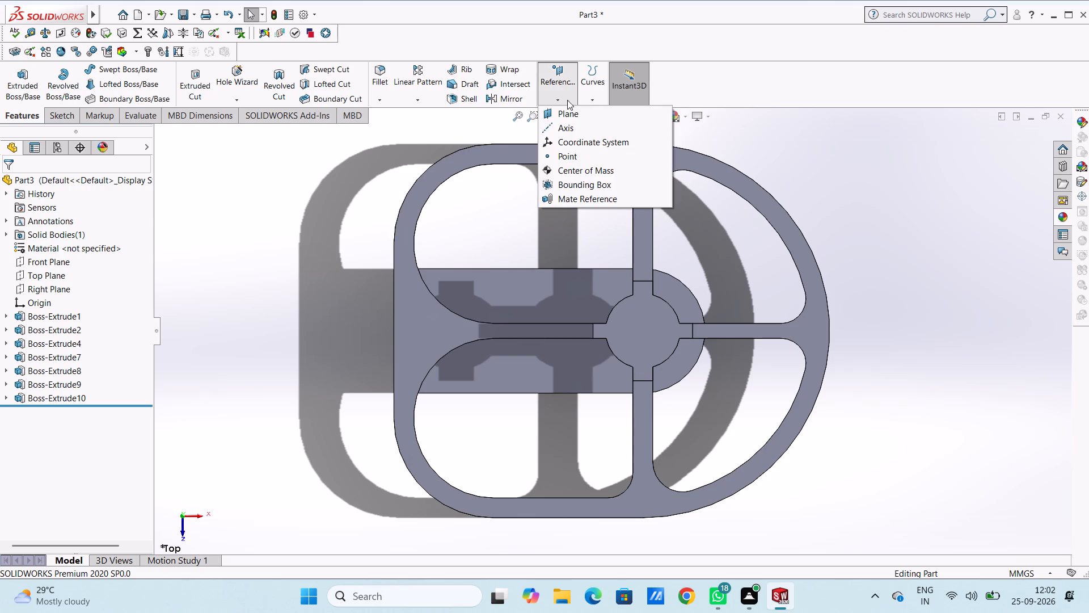
{"action": "left_click", "coordinate": [573, 108]}
{"action": "left_click", "coordinate": [196, 132]}
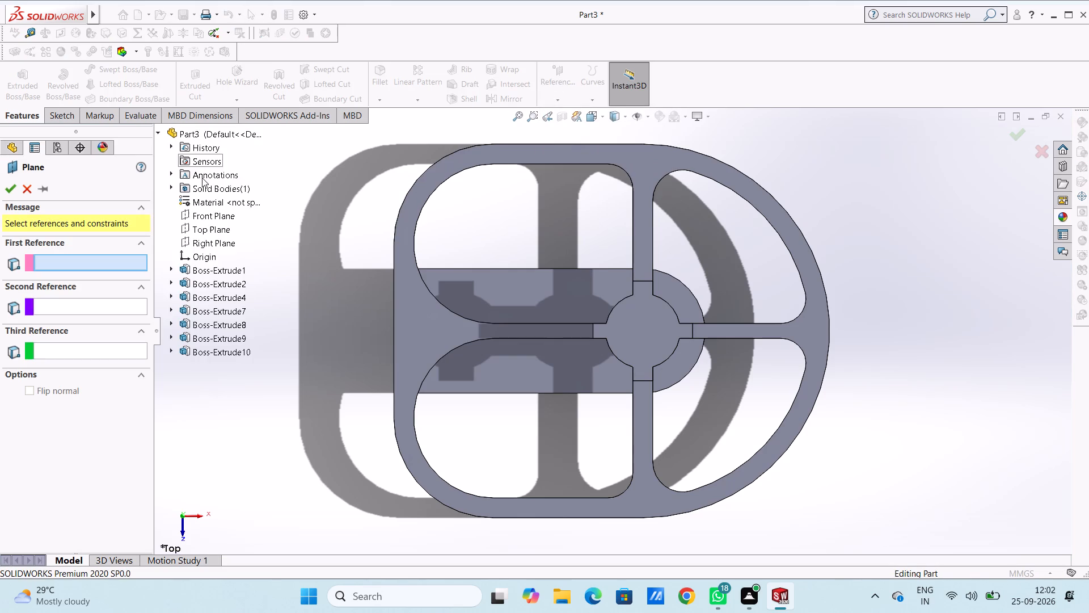
{"action": "left_click", "coordinate": [206, 243]}
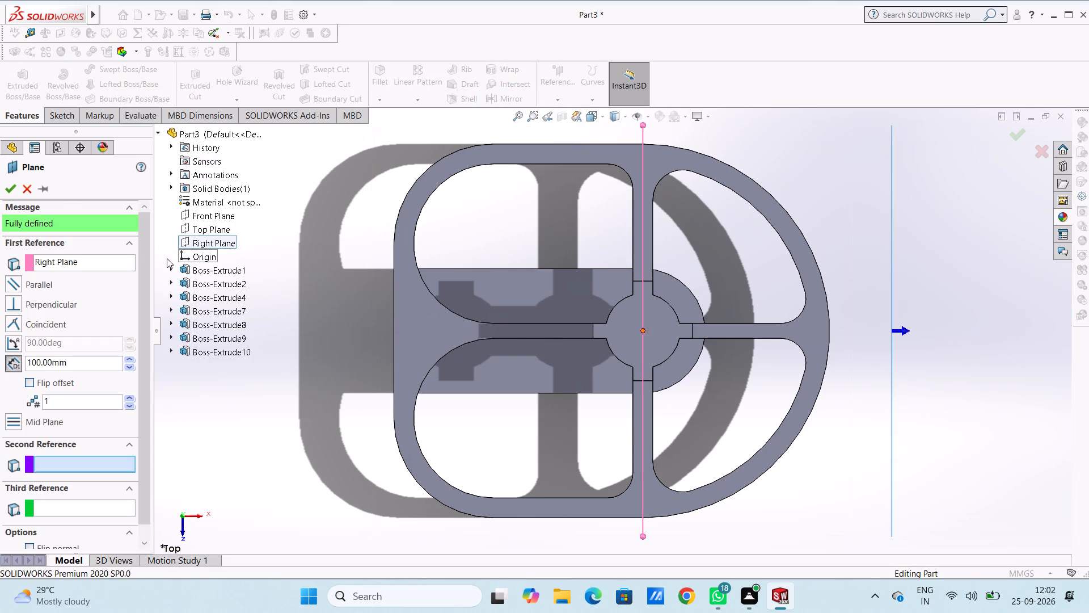
{"action": "double_click", "coordinate": [72, 365]}
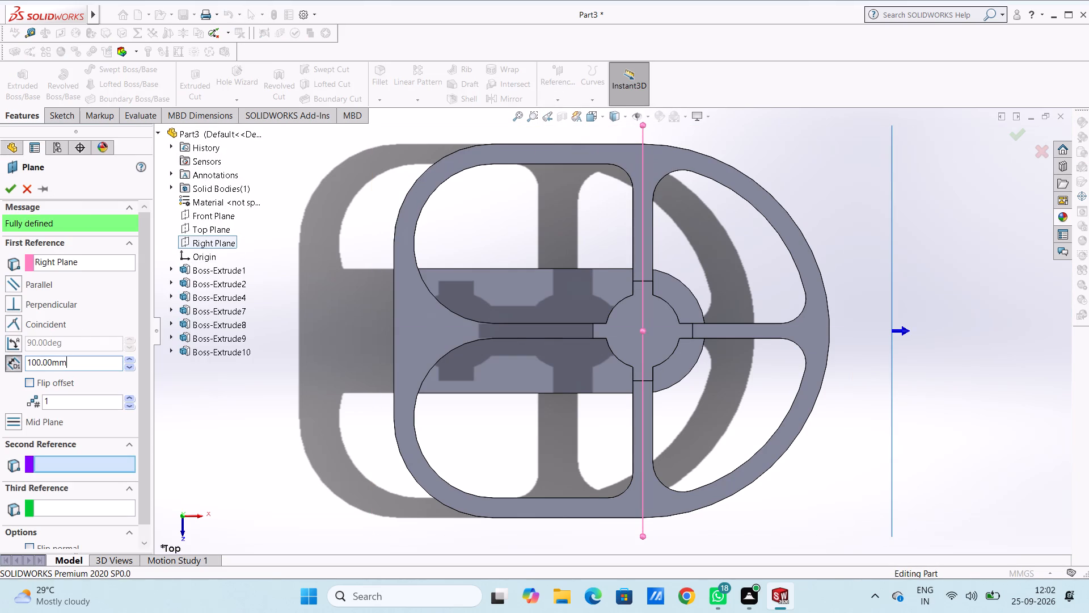
{"action": "key", "text": "0"}
{"action": "key", "text": "Return"}
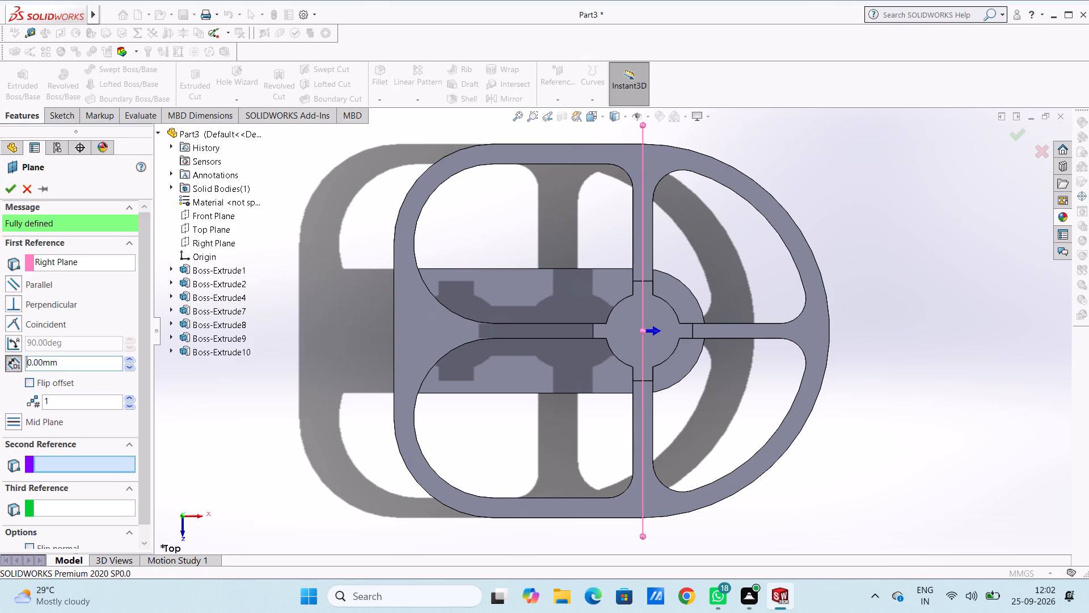
{"action": "left_click", "coordinate": [6, 188]}
{"action": "left_click", "coordinate": [291, 253]}
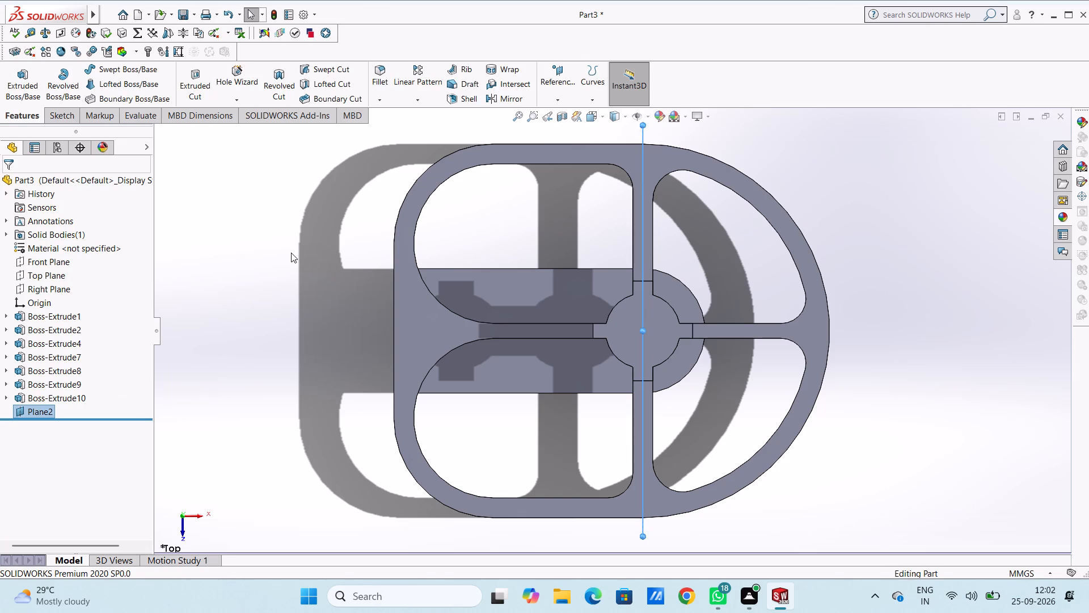
Start a sketch on the new reference plane and draw a 55 mm horizontal line from the hub's upper corner out above the rim's edge.
{"action": "key", "text": "ctrl+3"}
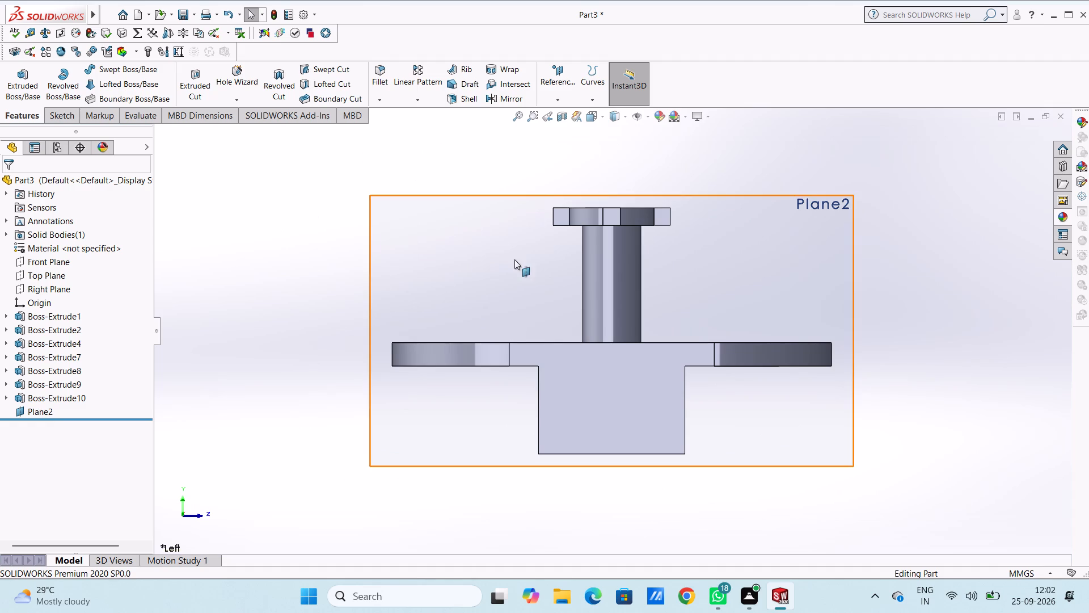
{"action": "left_click", "coordinate": [495, 247]}
{"action": "left_click", "coordinate": [539, 213]}
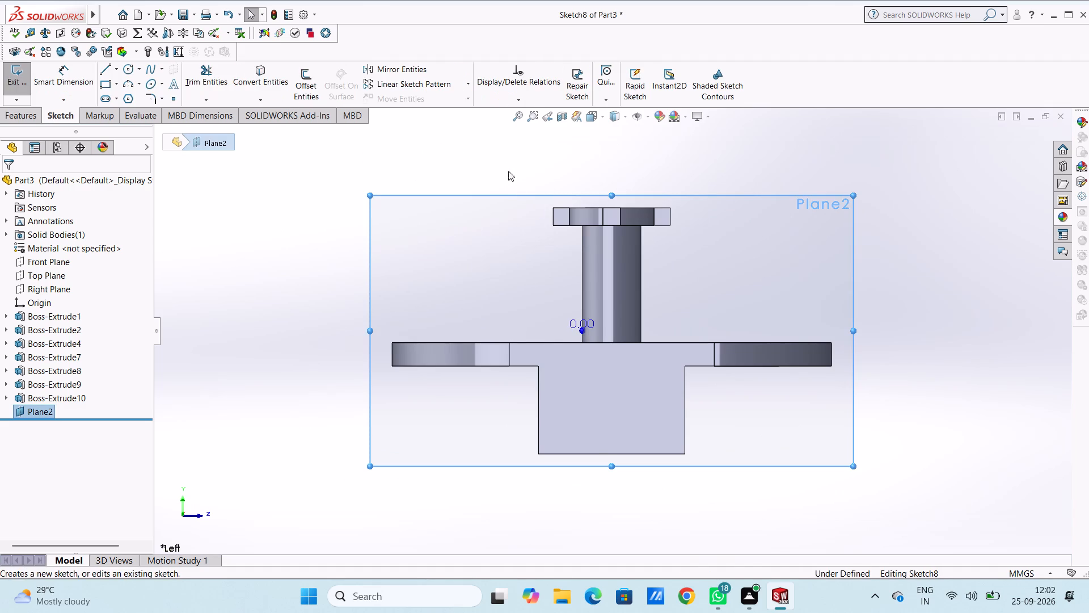
{"action": "left_click", "coordinate": [506, 164]}
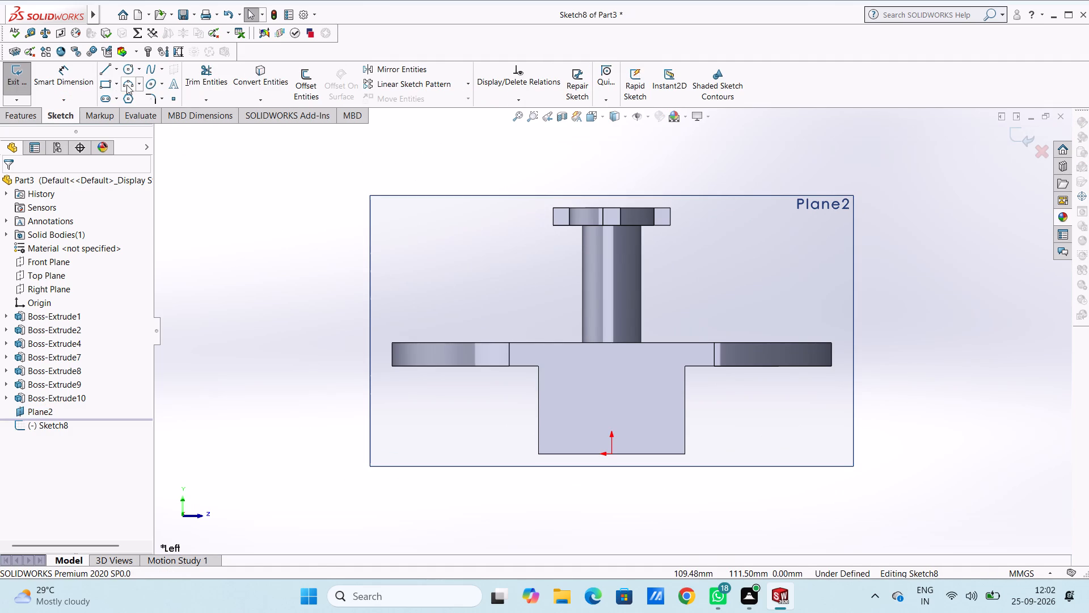
{"action": "left_click", "coordinate": [103, 69]}
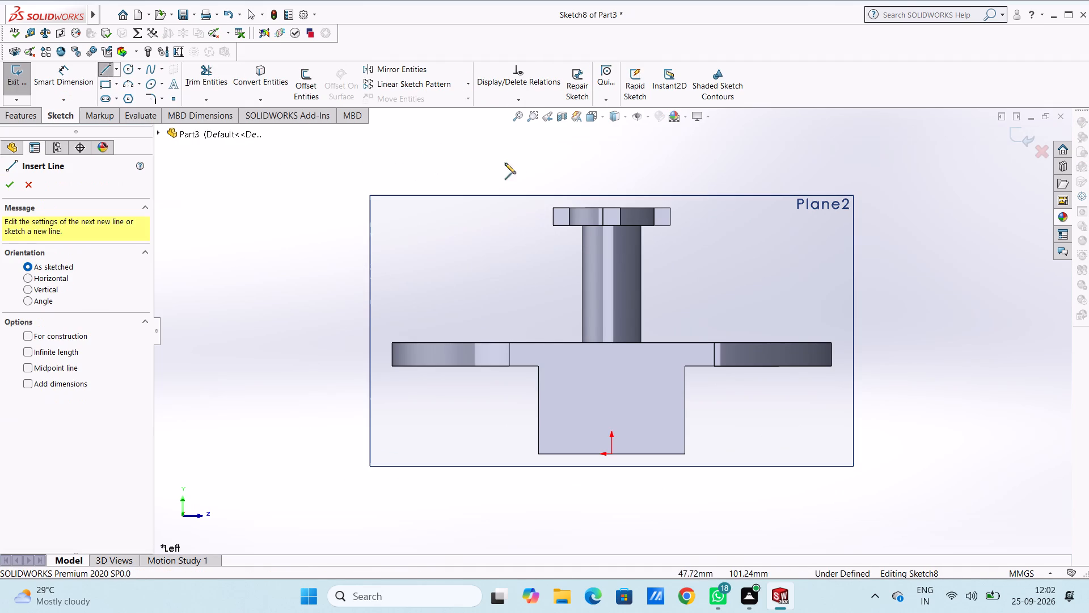
{"action": "left_click", "coordinate": [554, 208]}
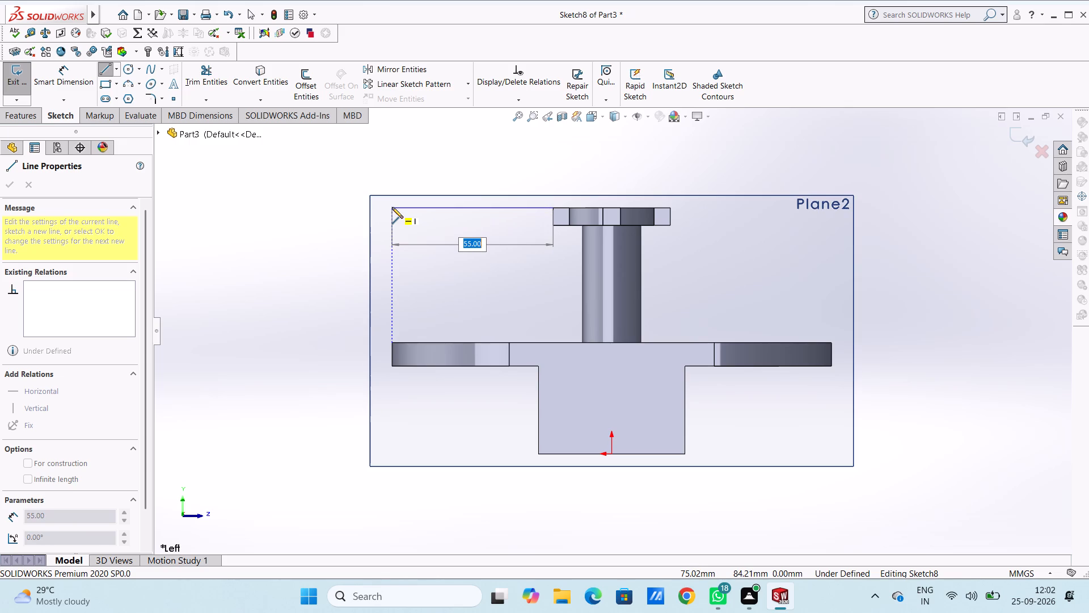
{"action": "left_click", "coordinate": [392, 207]}
{"action": "key", "text": "Escape"}
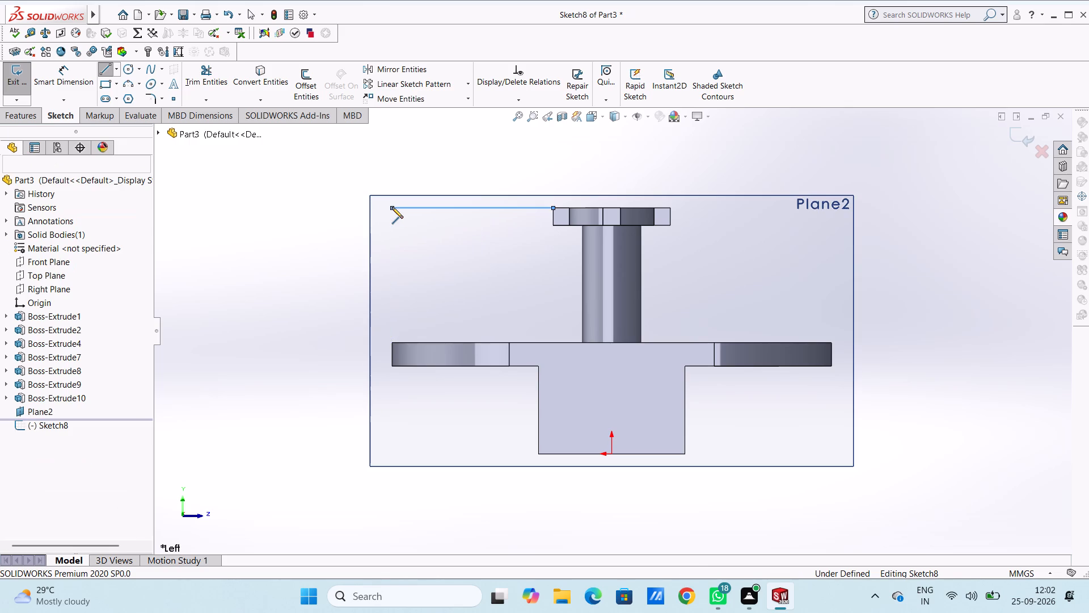
Draw a 10 mm line from the horizontal line's outer end back along it, continuing with a 46 mm vertical line down to the rim's top face.
{"action": "left_click", "coordinate": [101, 70]}
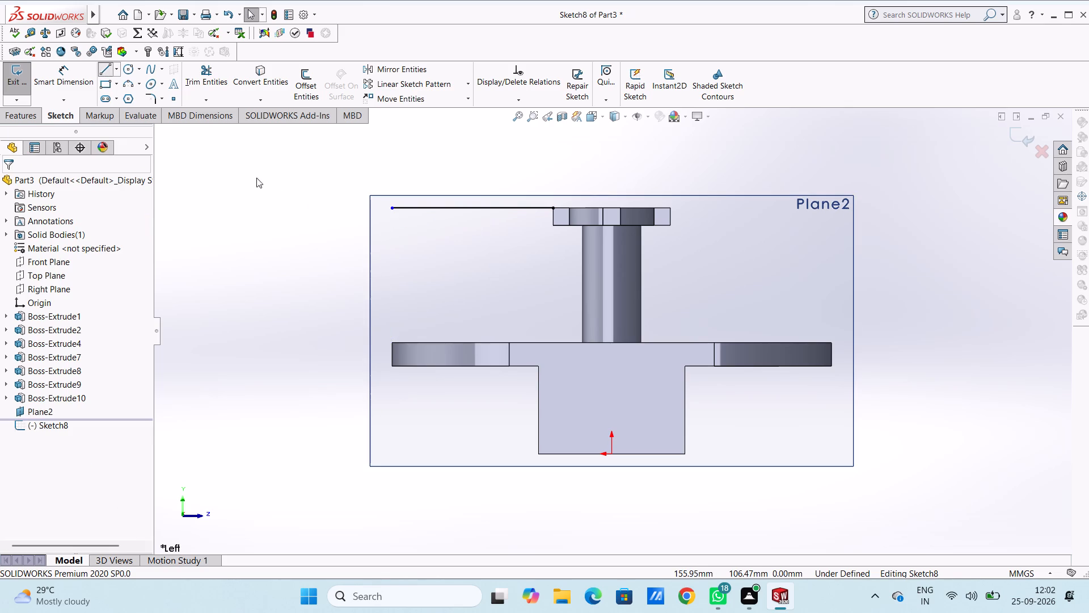
{"action": "left_click", "coordinate": [392, 209]}
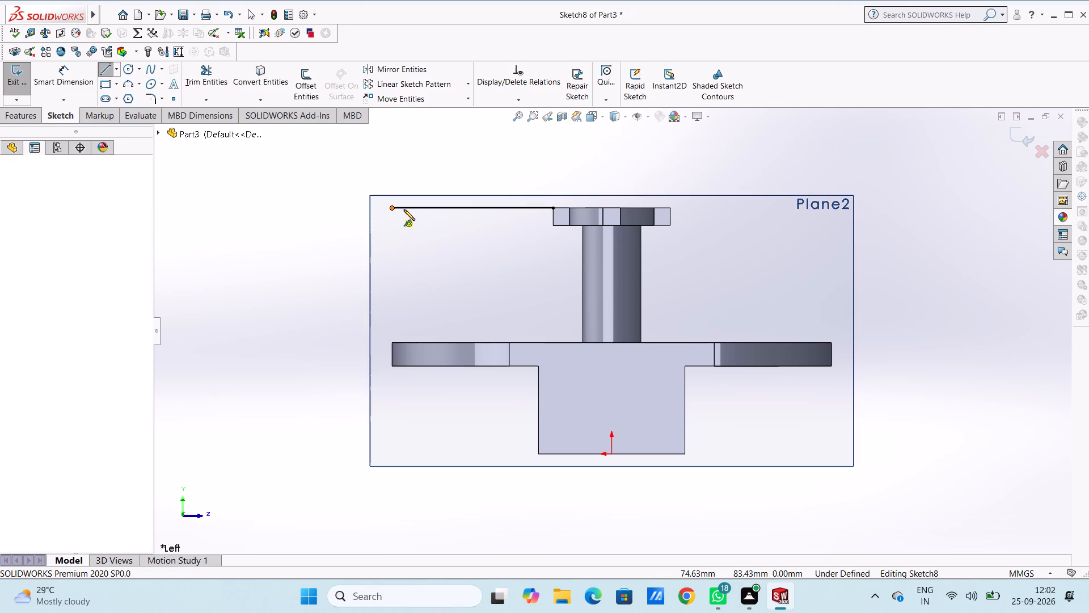
{"action": "type", "text": "10"}
{"action": "key", "text": "Return"}
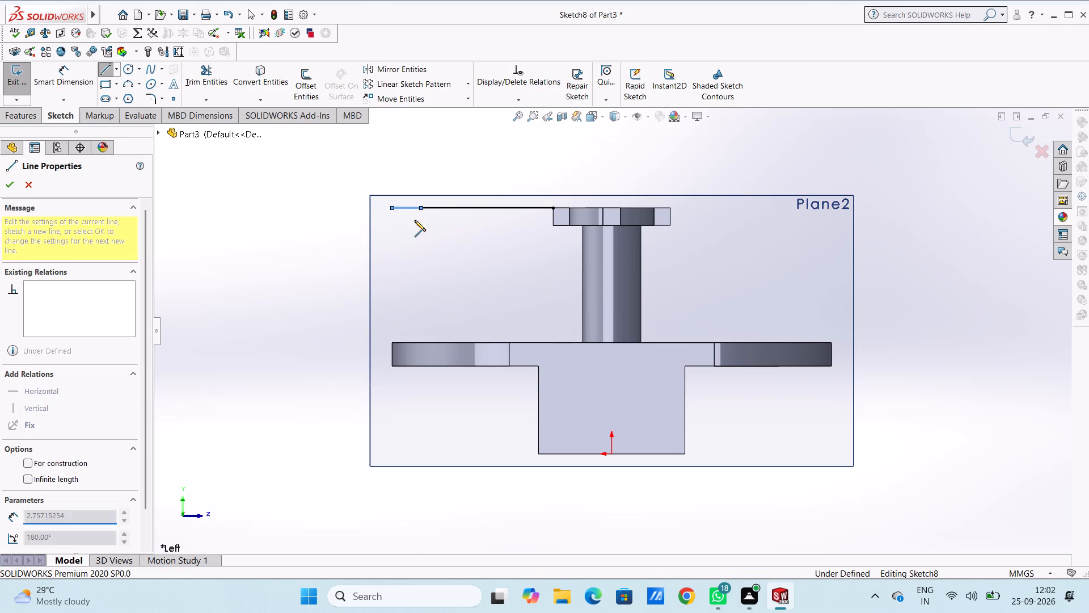
{"action": "left_click", "coordinate": [421, 342]}
{"action": "key", "text": "Escape"}
{"action": "key", "text": "Escape"}
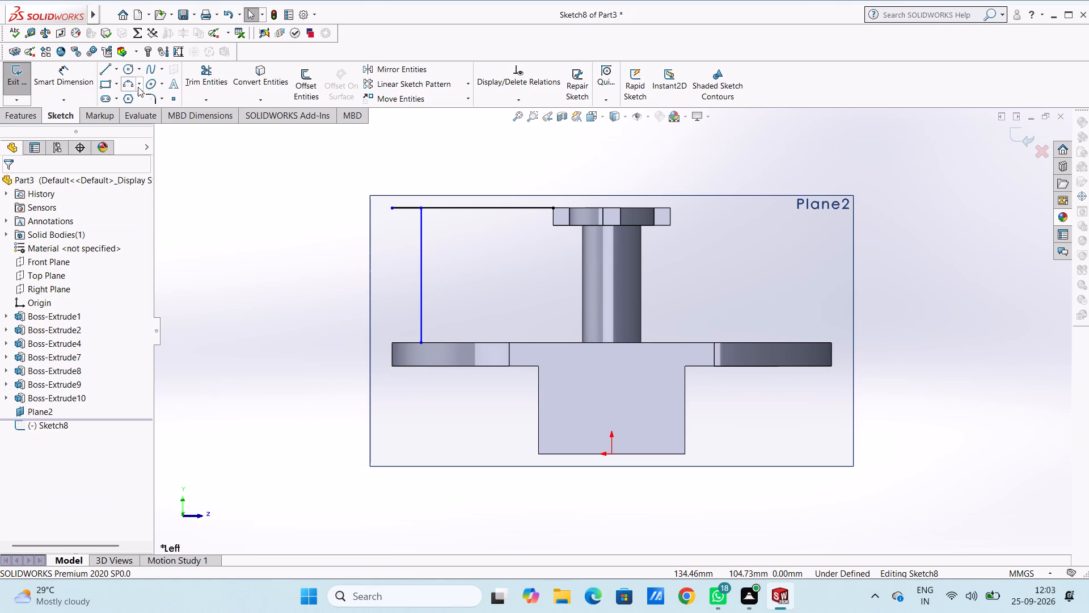
Draw a horizontal line about 24.6 mm inward along the rim's top face, continuing with a 28 mm vertical line upward.
{"action": "left_click", "coordinate": [108, 71]}
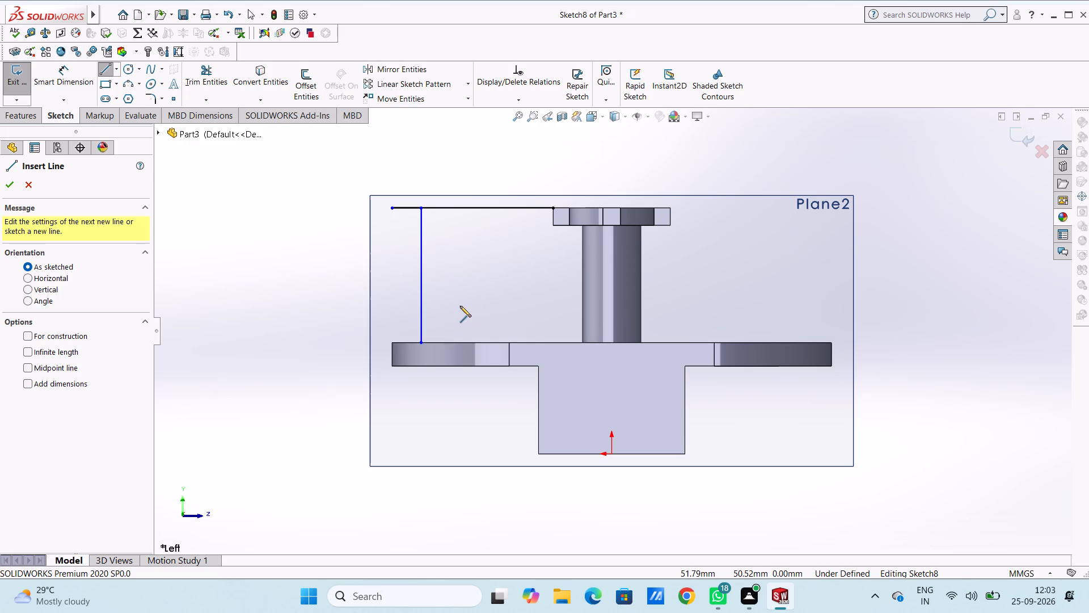
{"action": "left_click", "coordinate": [421, 342]}
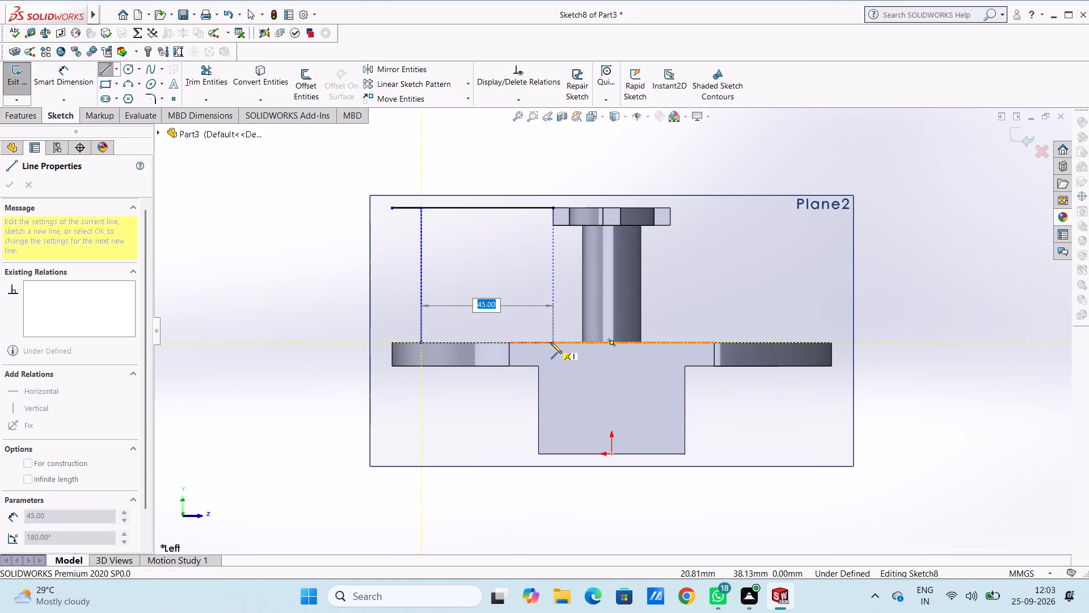
{"action": "left_click", "coordinate": [493, 343]}
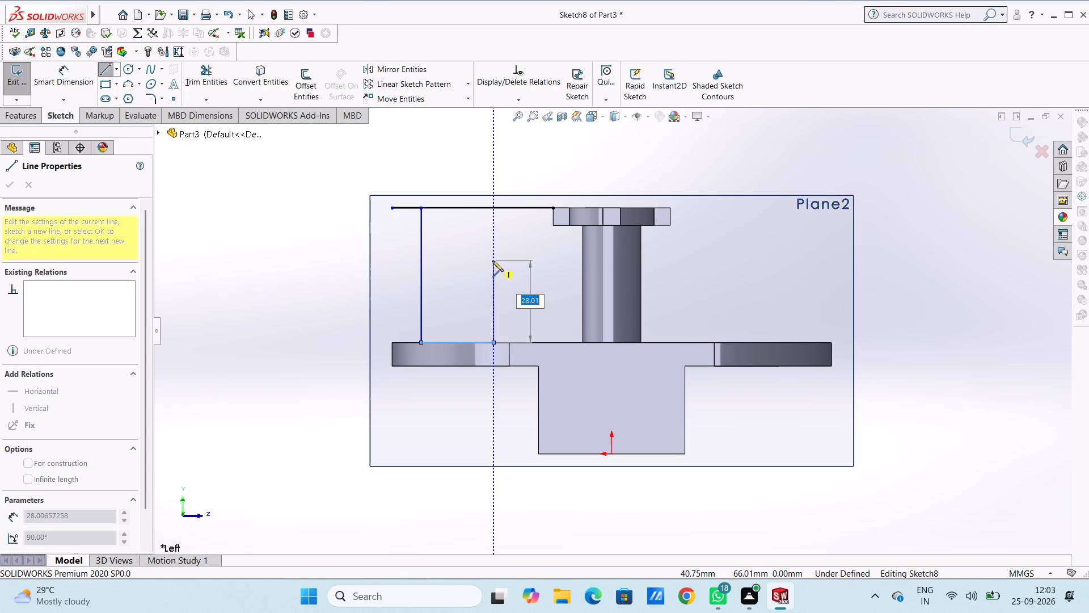
{"action": "type", "text": "28"}
{"action": "key", "text": "Return"}
{"action": "key", "text": "Escape"}
{"action": "key", "text": "Escape"}
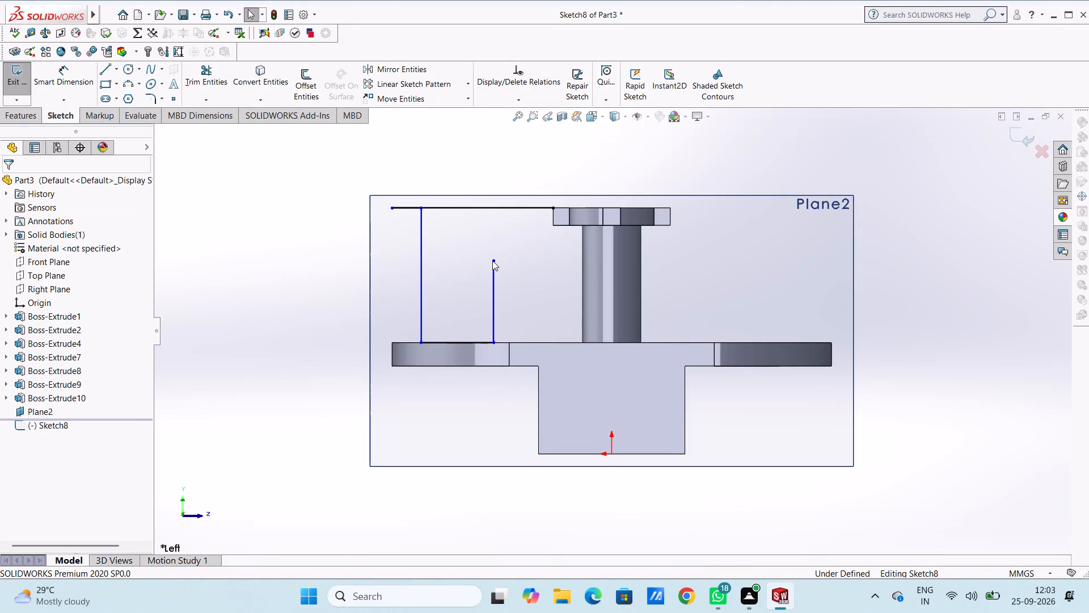
Draw a three-point arc of 25 mm radius from the hub's upper corner to the top of the inner vertical line.
{"action": "left_click", "coordinate": [125, 83]}
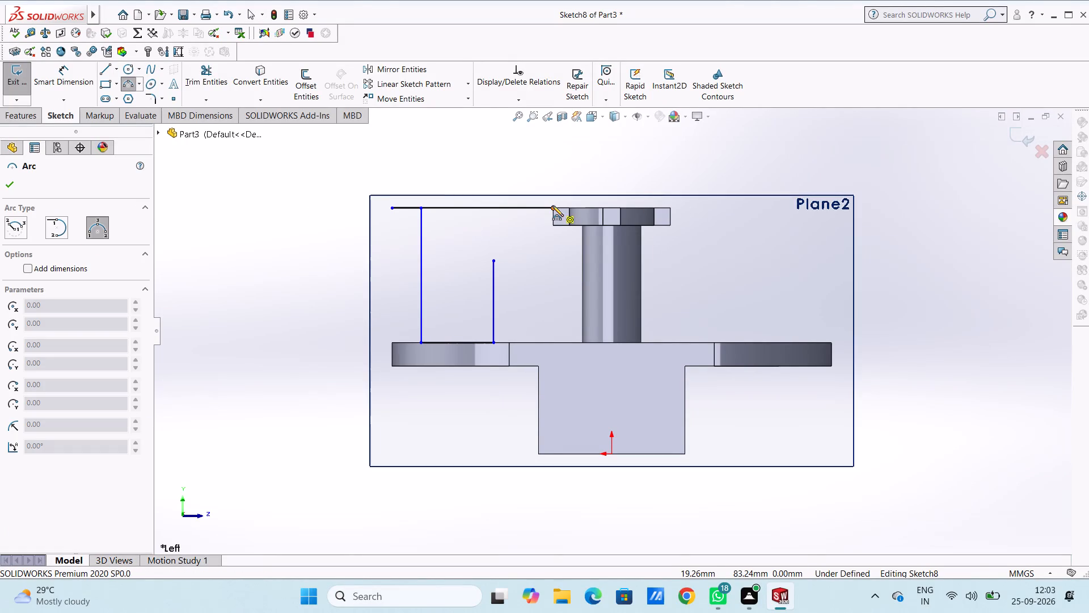
{"action": "left_click", "coordinate": [552, 205]}
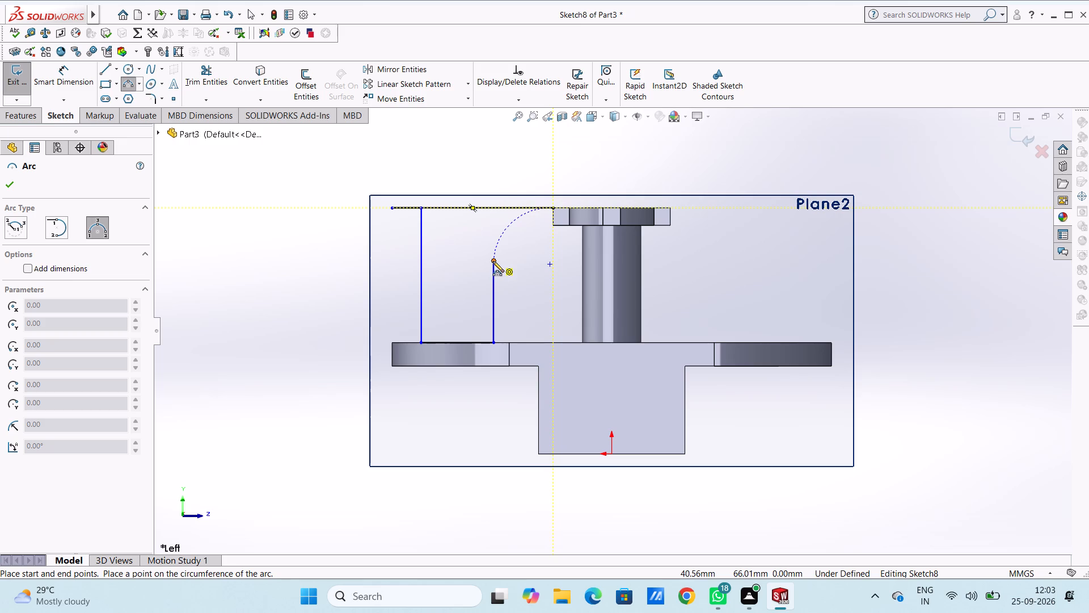
{"action": "left_click", "coordinate": [493, 261]}
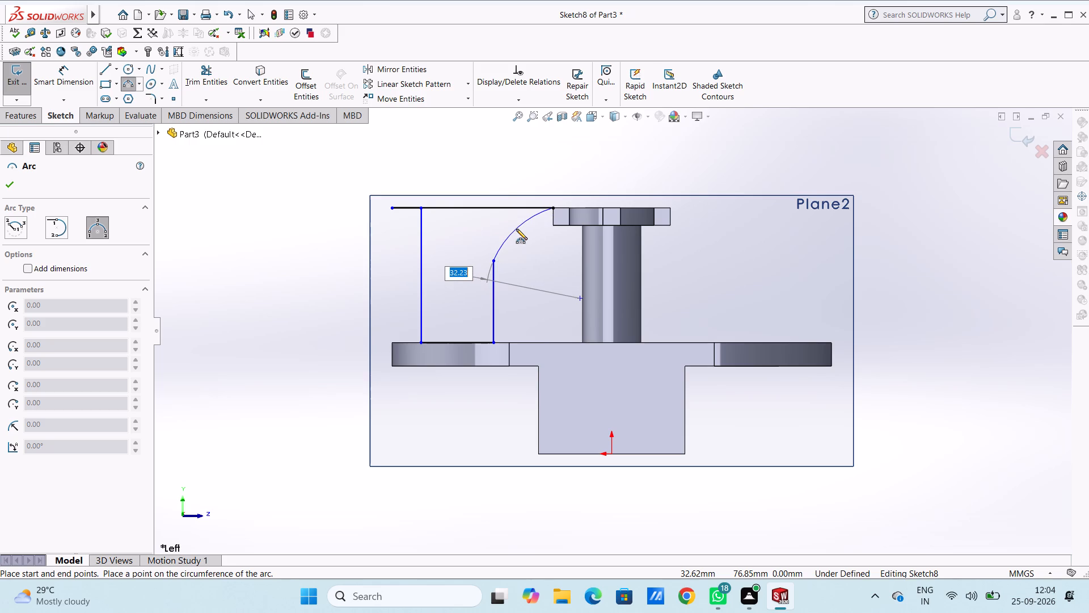
{"action": "type", "text": "25"}
{"action": "key", "text": "Return"}
{"action": "key", "text": "Escape"}
{"action": "key", "text": "Escape"}
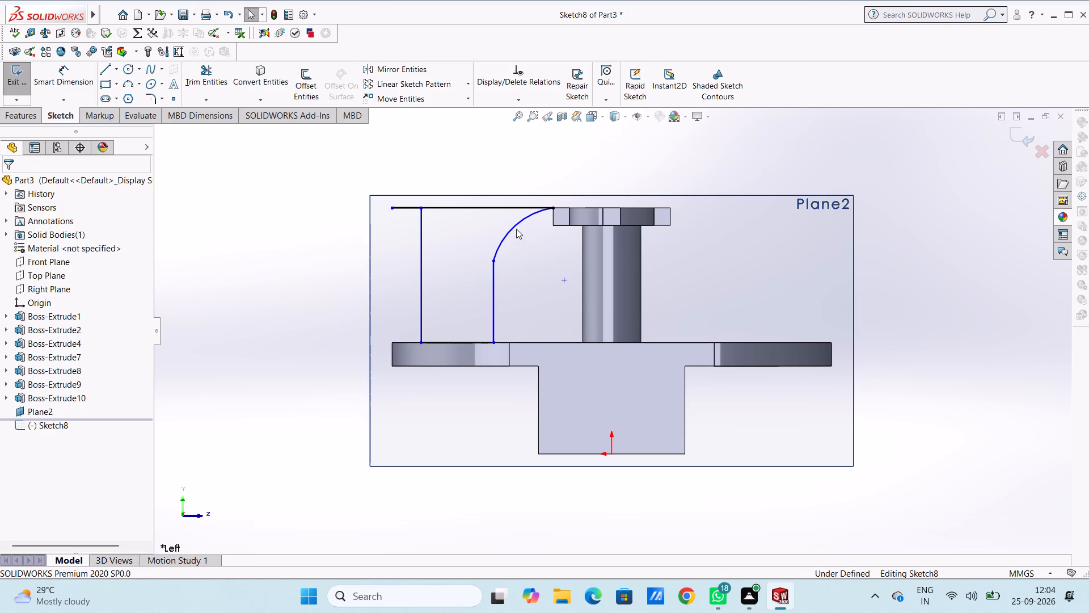
Dimension the horizontal line on the rim's top face and set its length to 28 mm.
{"action": "left_click", "coordinate": [82, 84]}
{"action": "left_click", "coordinate": [453, 341]}
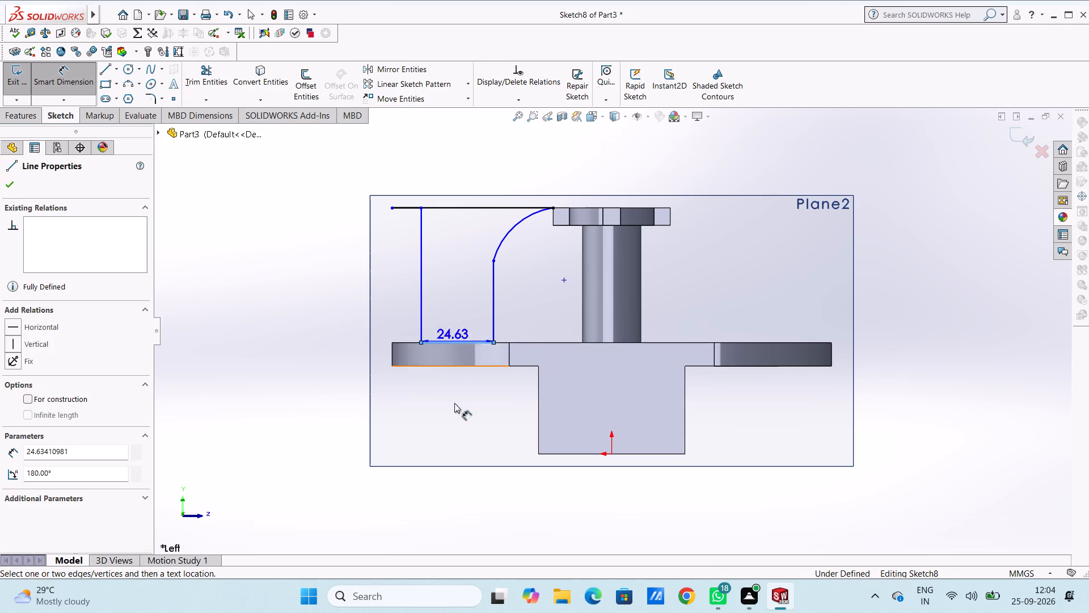
{"action": "left_click", "coordinate": [454, 428]}
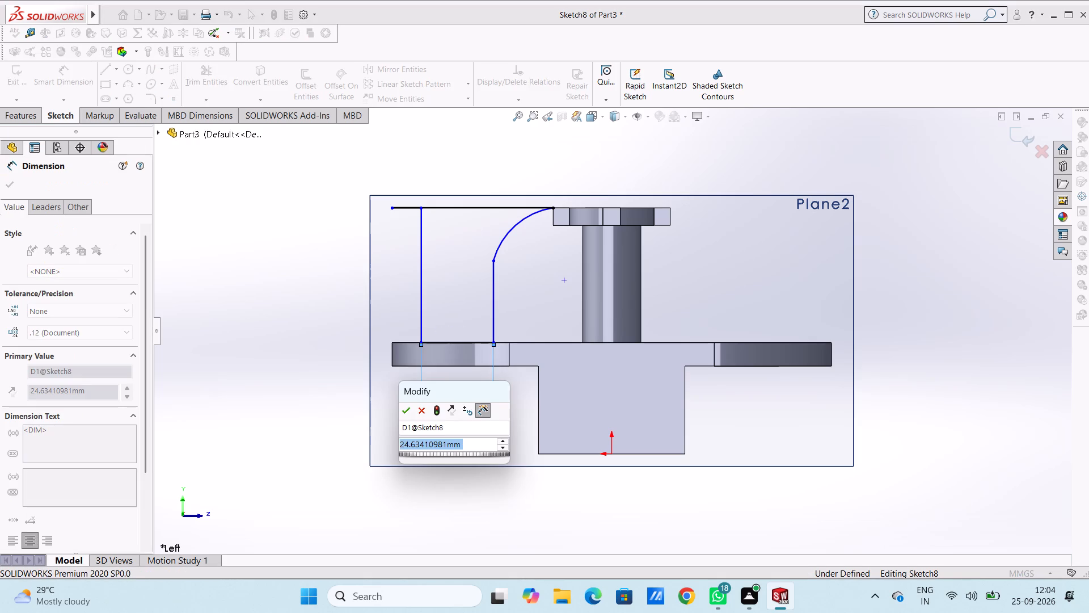
{"action": "type", "text": "28"}
{"action": "key", "text": "Return"}
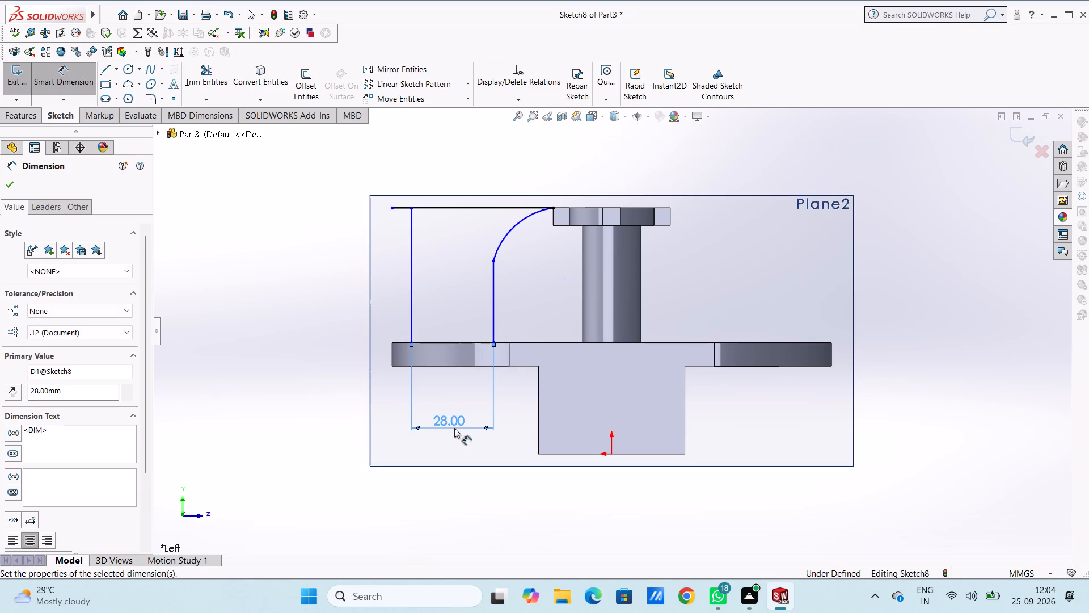
{"action": "left_click", "coordinate": [285, 359]}
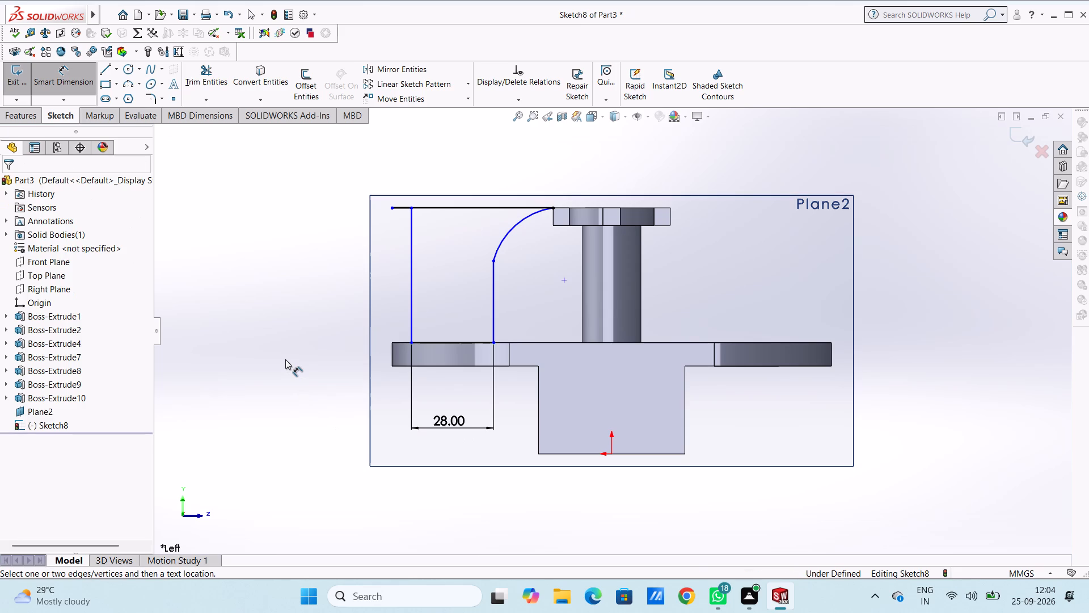
{"action": "key", "text": "Escape"}
{"action": "key", "text": "Escape"}
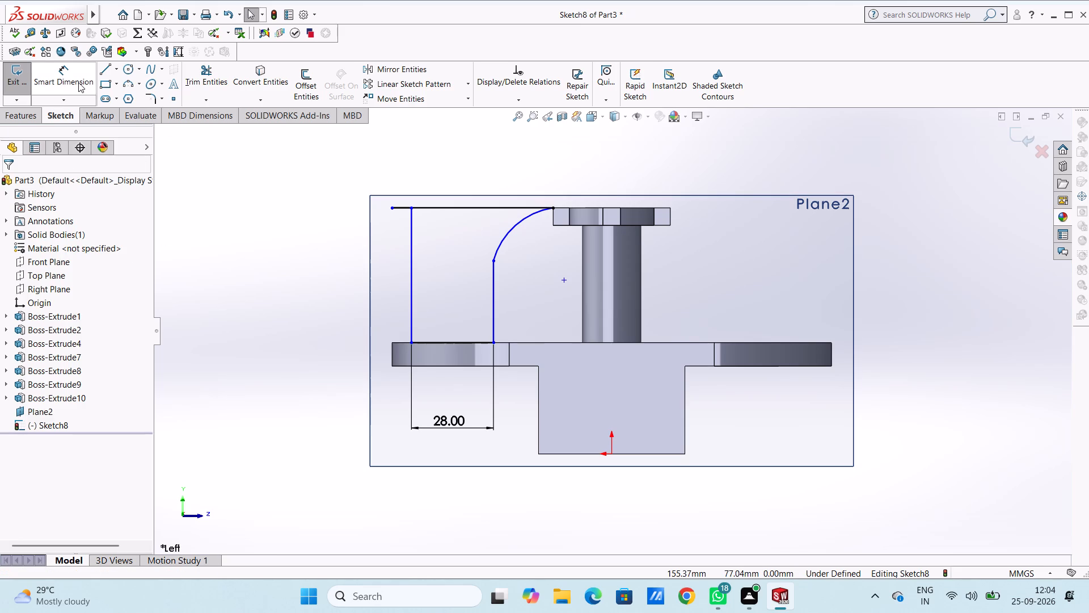
Add a 25 mm radius dimension to the arc that meets the hub.
{"action": "left_click", "coordinate": [78, 83]}
{"action": "left_click", "coordinate": [509, 232]}
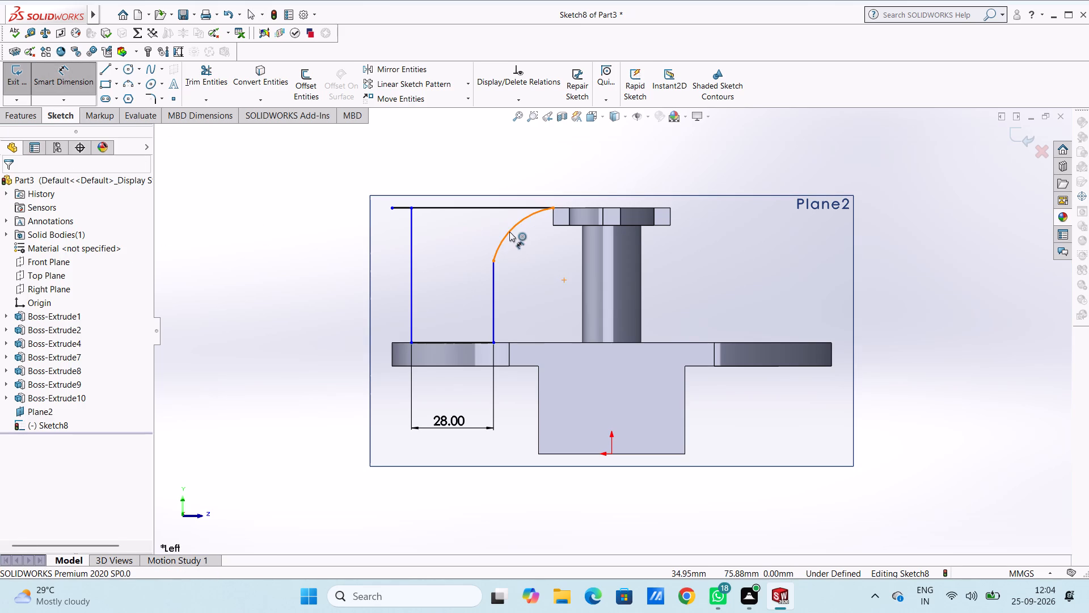
{"action": "left_click", "coordinate": [478, 173]}
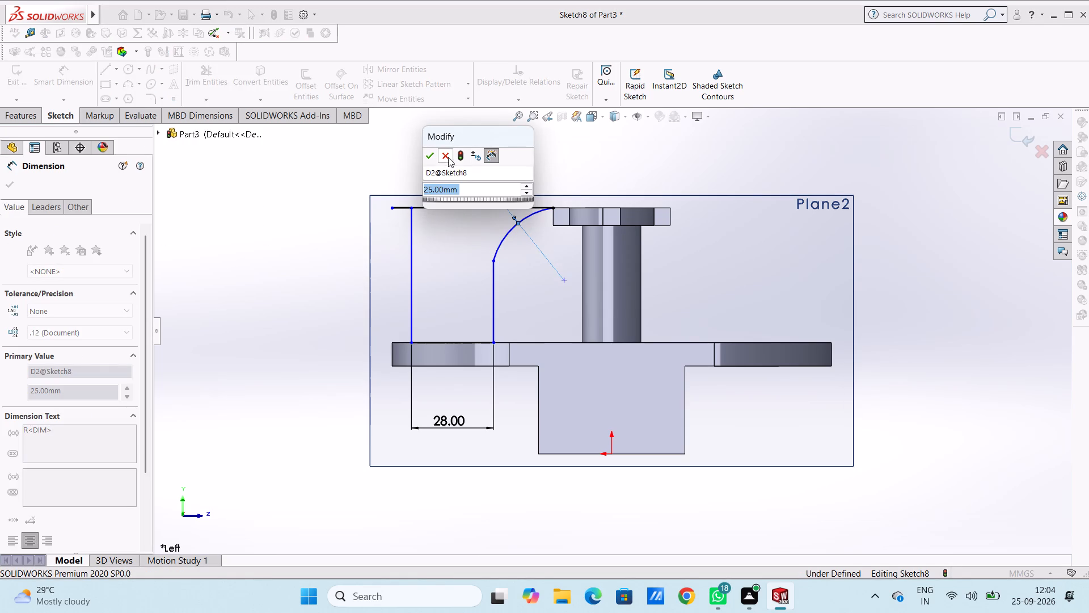
{"action": "left_click", "coordinate": [430, 158]}
{"action": "left_click", "coordinate": [420, 147]}
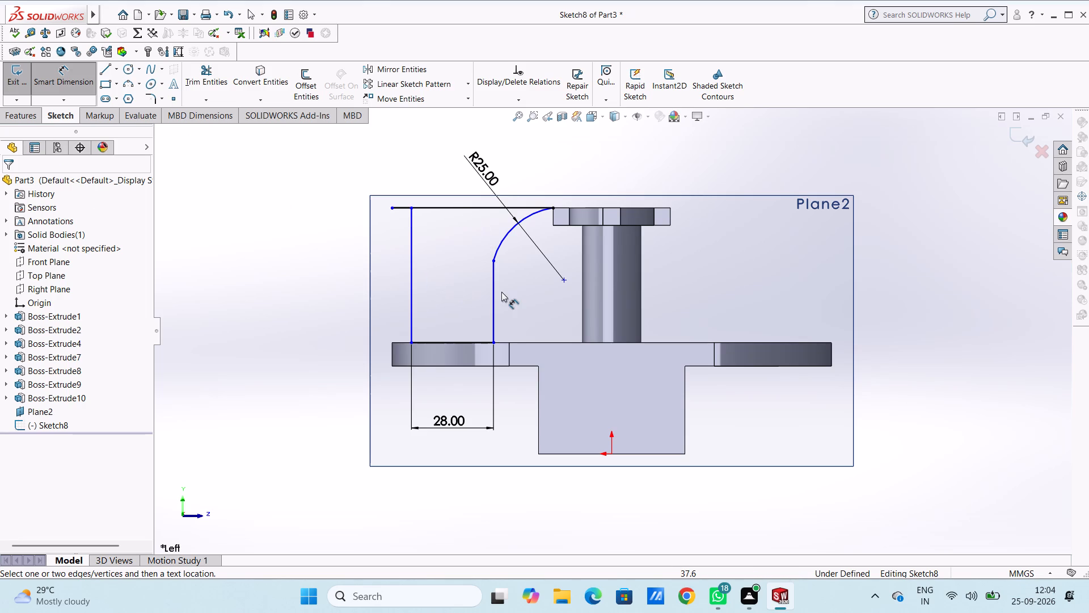
{"action": "key", "text": "Escape"}
{"action": "key", "text": "Escape"}
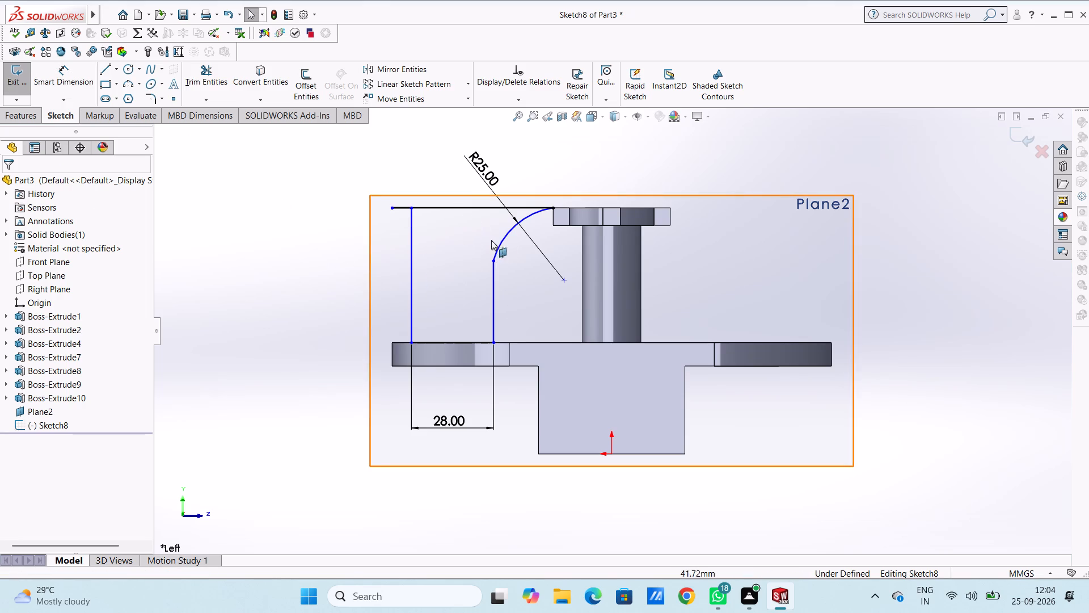
Make the upper arc tangent to the inner vertical line.
{"action": "left_click", "coordinate": [500, 244]}
{"action": "left_click", "coordinate": [494, 286], "text": "ctrl"}
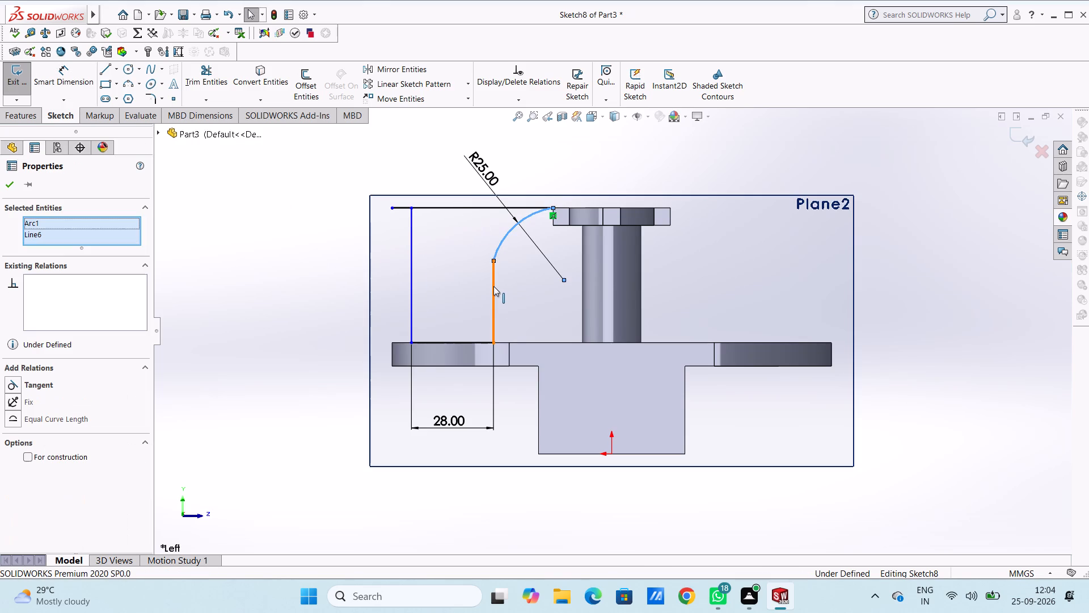
{"action": "left_click", "coordinate": [10, 385]}
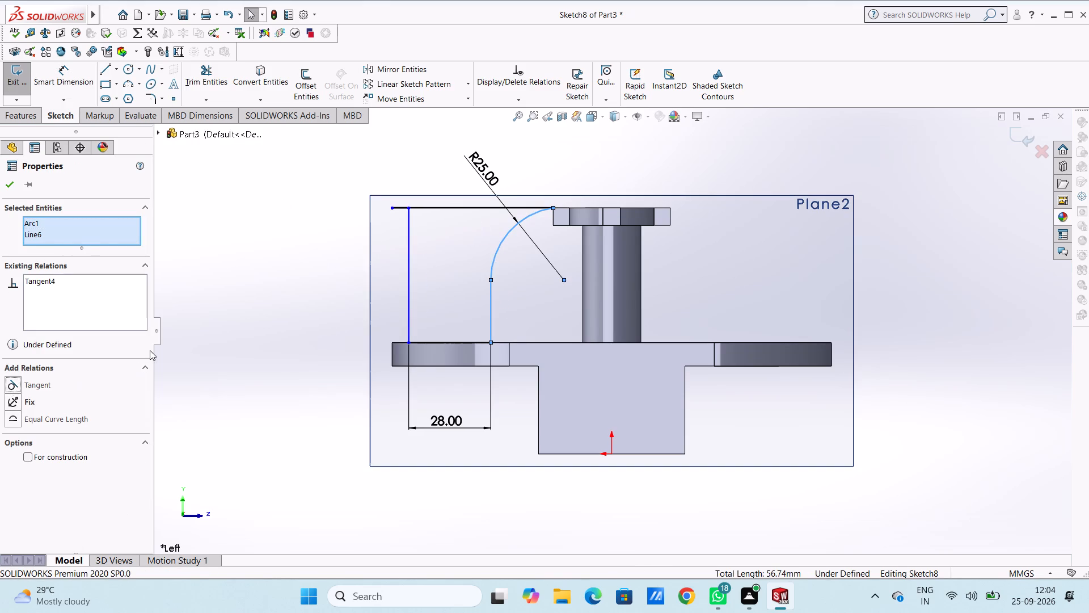
{"action": "left_click", "coordinate": [171, 319]}
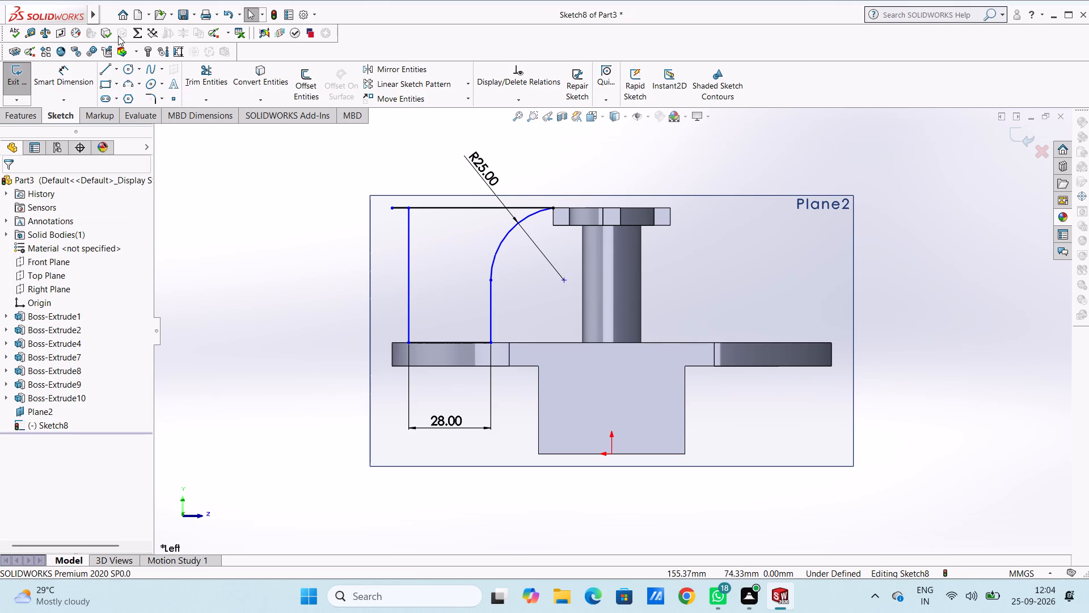
Draw a second three-point arc of 25 mm radius from the rim's top-face line to the upper arc's lower end.
{"action": "left_click", "coordinate": [130, 86]}
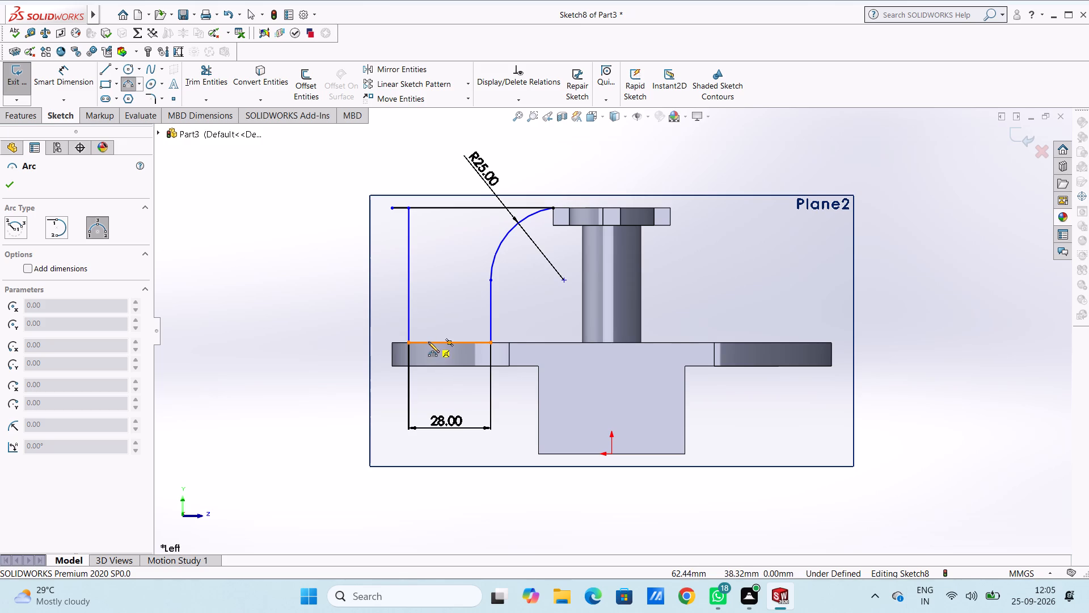
{"action": "left_click", "coordinate": [428, 342]}
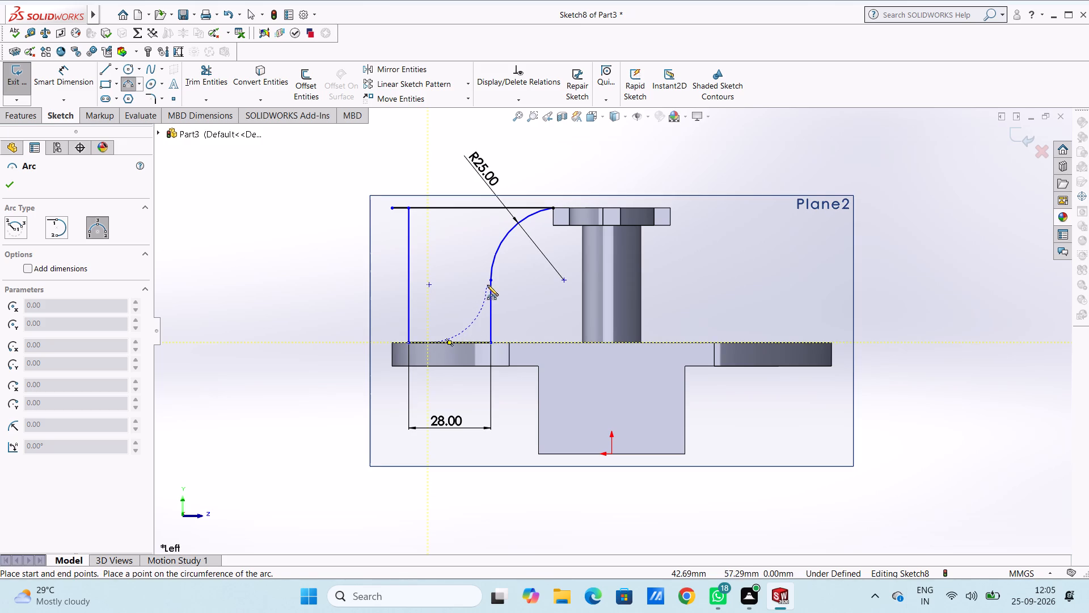
{"action": "left_click", "coordinate": [489, 282]}
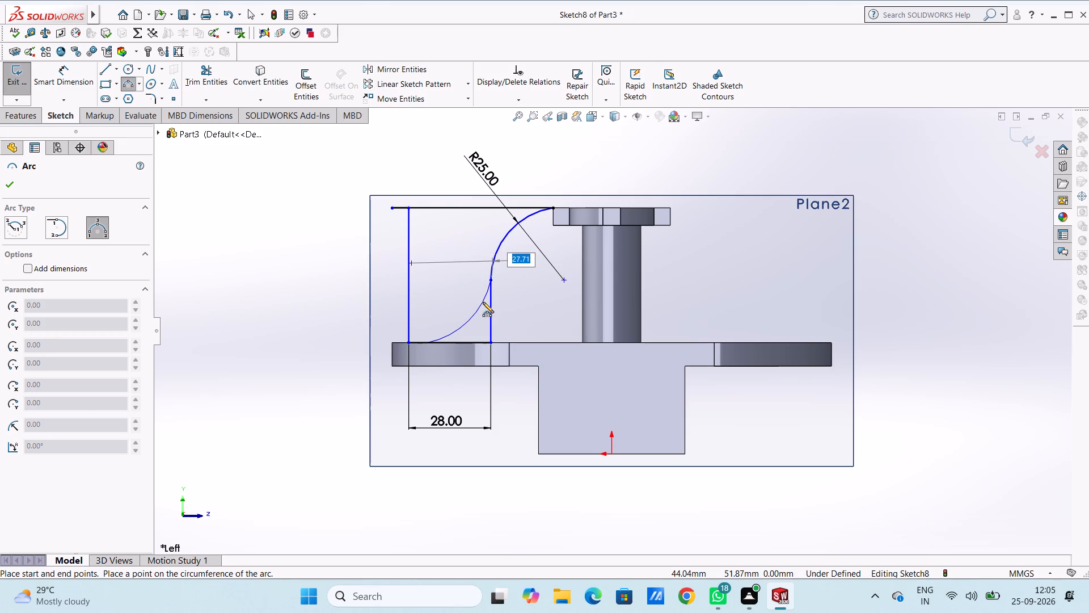
{"action": "type", "text": "25"}
{"action": "key", "text": "Return"}
{"action": "key", "text": "Escape"}
{"action": "key", "text": "Escape"}
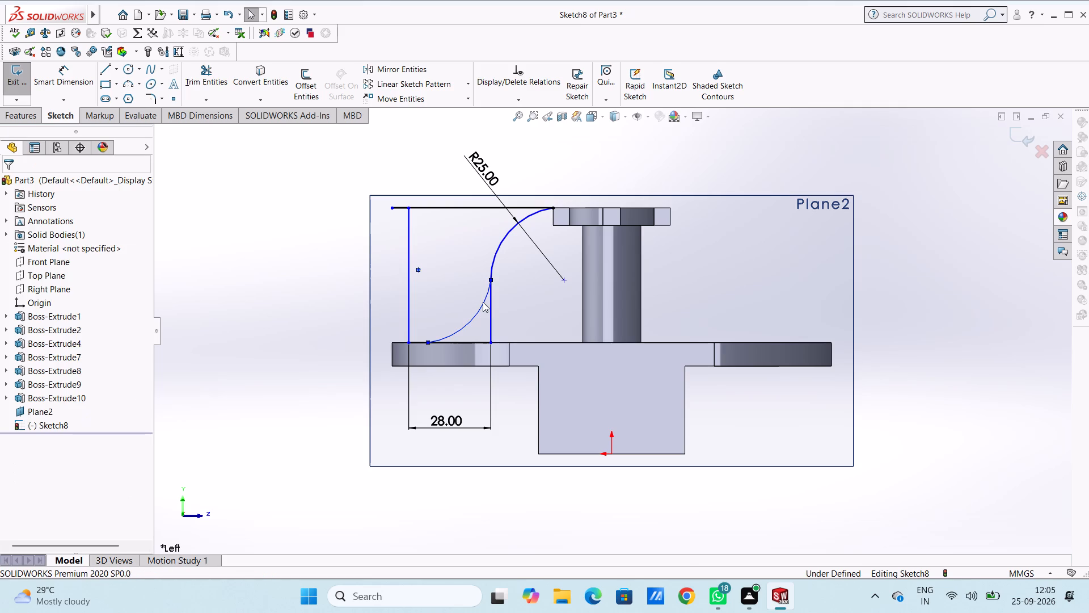
Add a 25 mm radius dimension to the lower arc.
{"action": "left_click", "coordinate": [87, 71]}
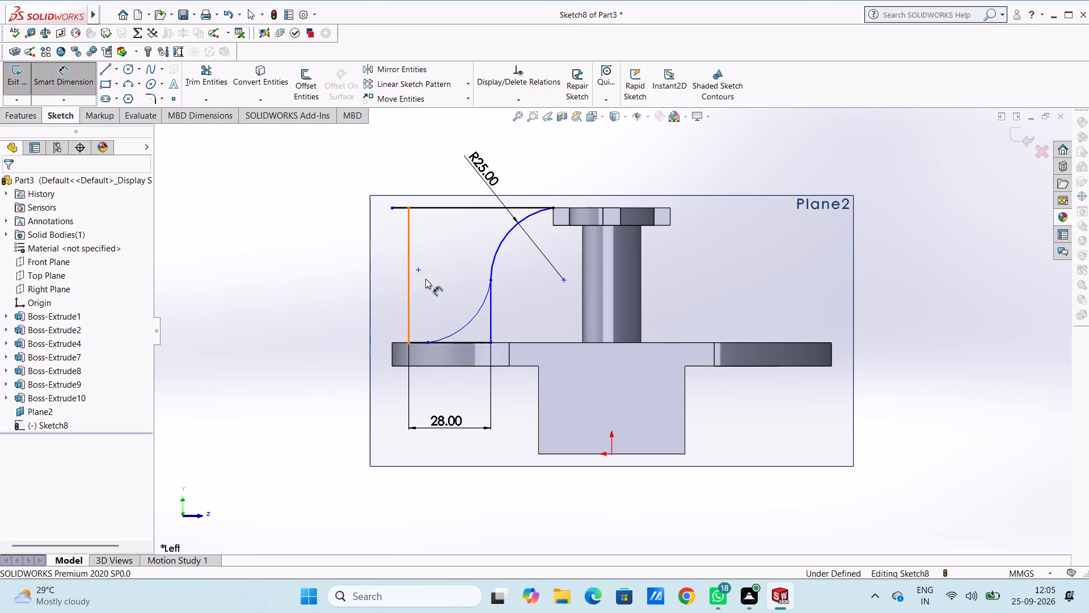
{"action": "left_click", "coordinate": [472, 320]}
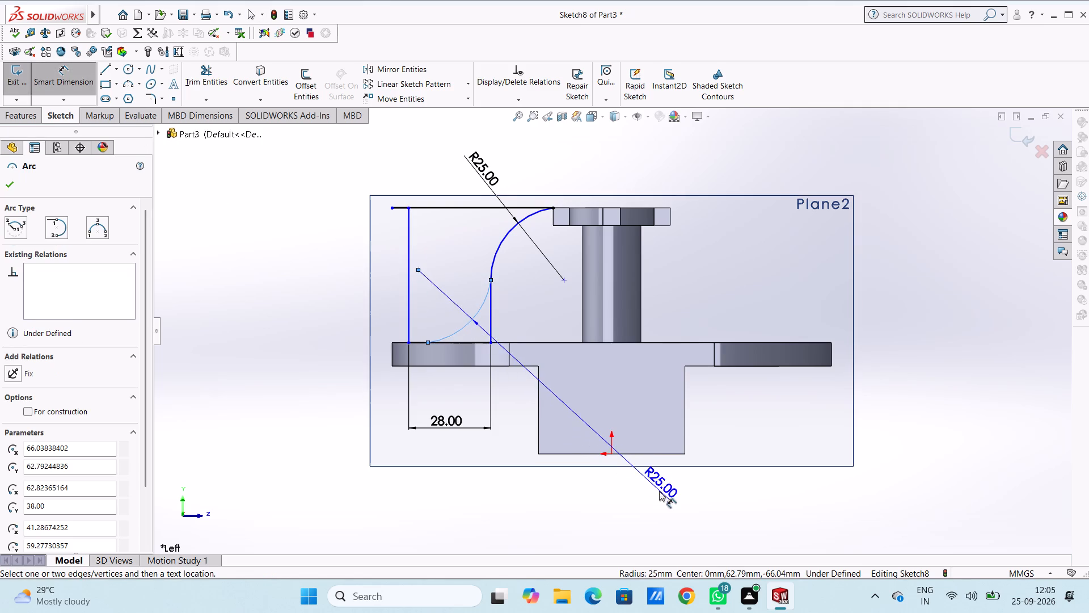
{"action": "left_click", "coordinate": [661, 496]}
{"action": "left_click", "coordinate": [617, 478]}
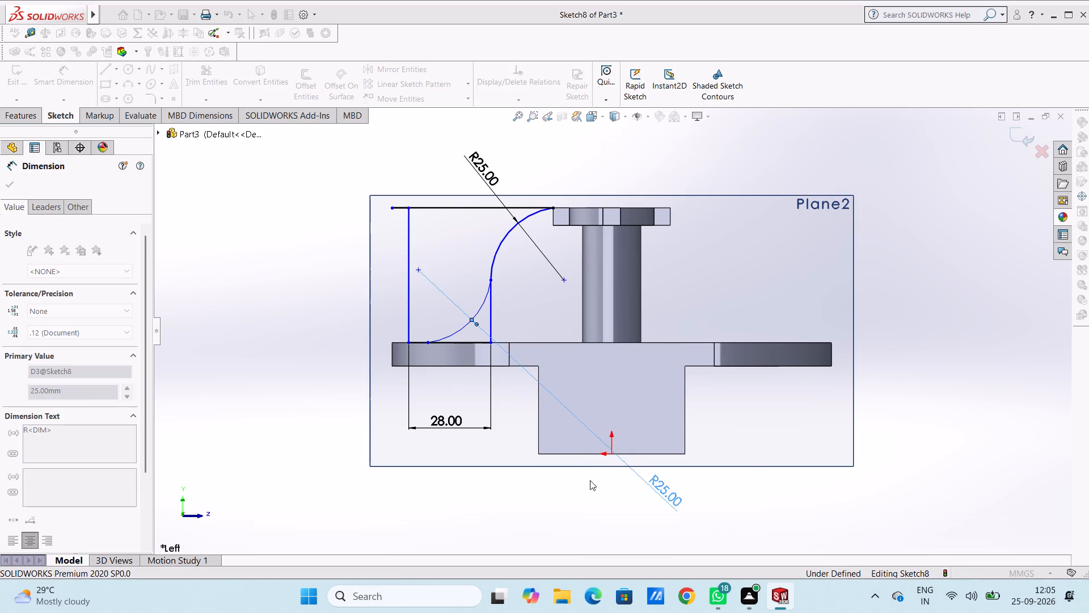
{"action": "left_click", "coordinate": [559, 486]}
{"action": "key", "text": "Escape"}
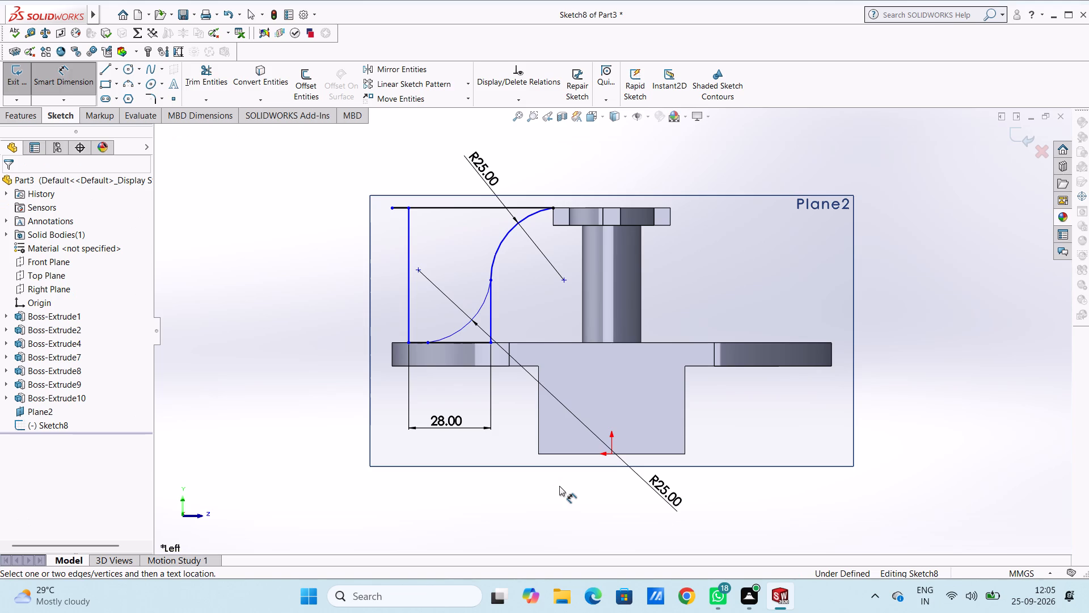
{"action": "key", "text": "Escape"}
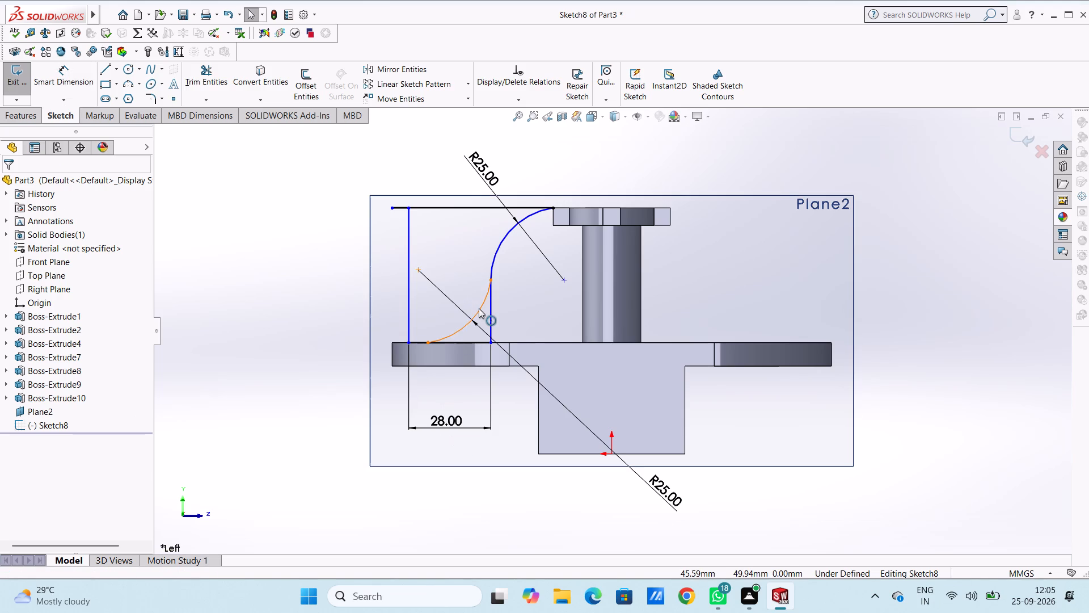
Make the lower arc tangent to the upper arc.
{"action": "left_click", "coordinate": [480, 306]}
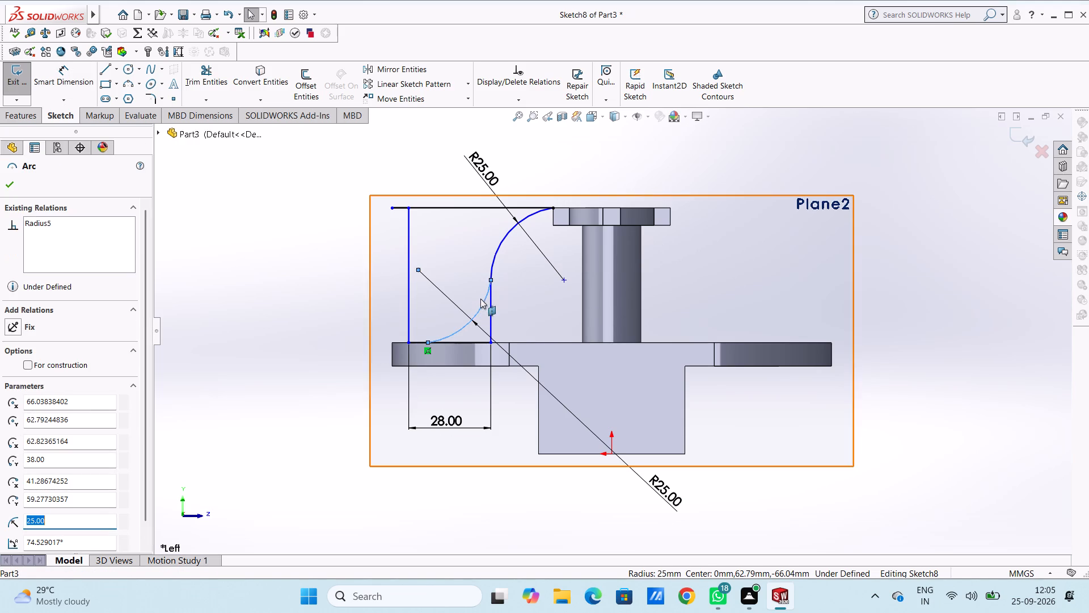
{"action": "left_click", "coordinate": [494, 263], "text": "ctrl"}
{"action": "left_click", "coordinate": [11, 404]}
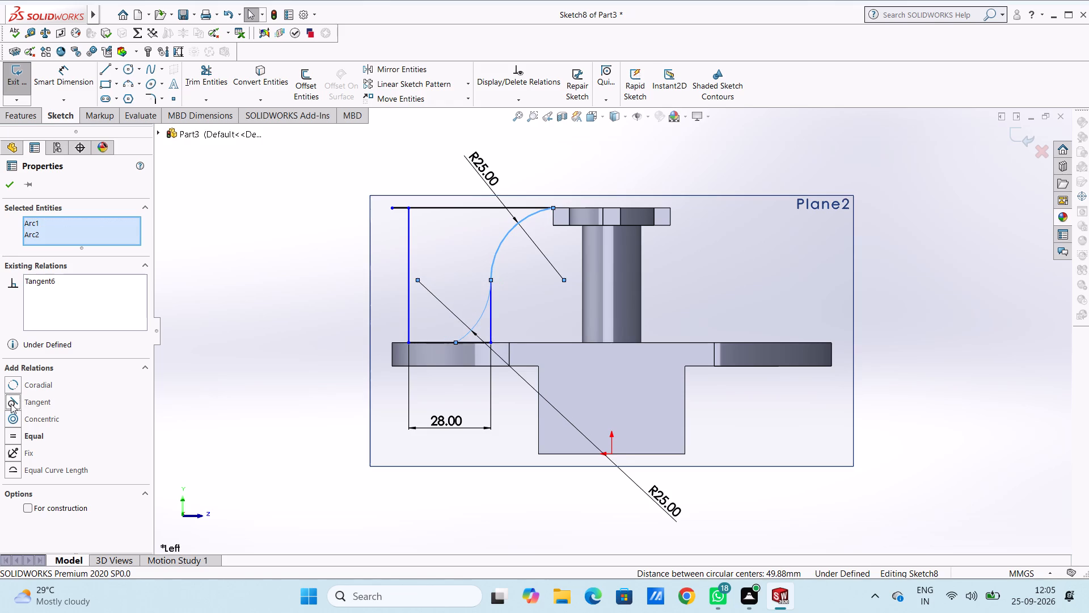
{"action": "left_click", "coordinate": [239, 343]}
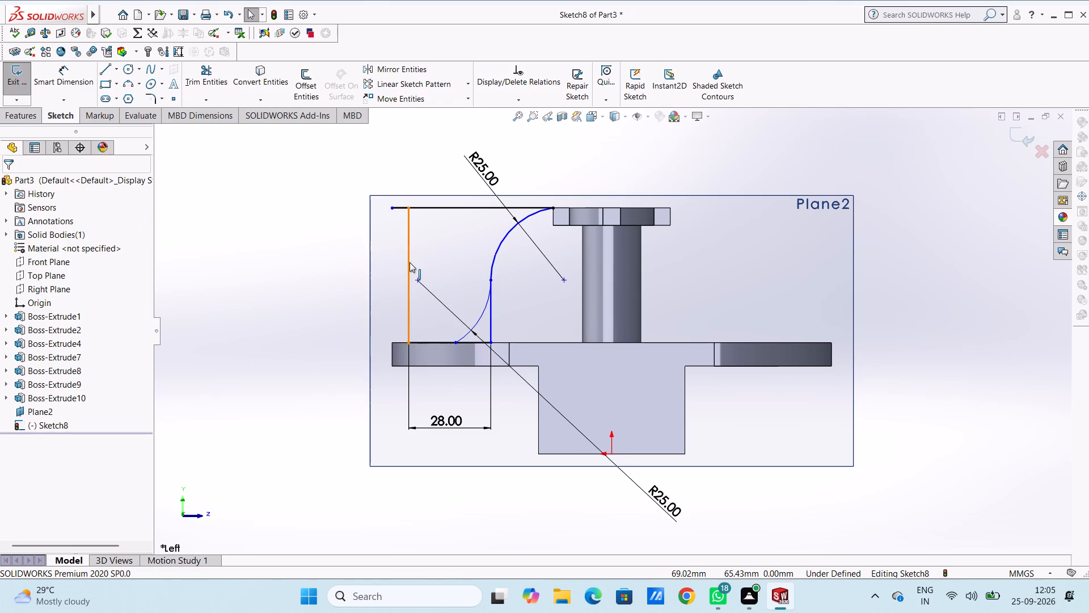
Draw connected lines from the outer vertical line's lower end down the rim's thickness and about 34 mm inward along the rim's bottom edge.
{"action": "middle_click_drag", "start_coordinate": [410, 262], "coordinate": [408, 308]}
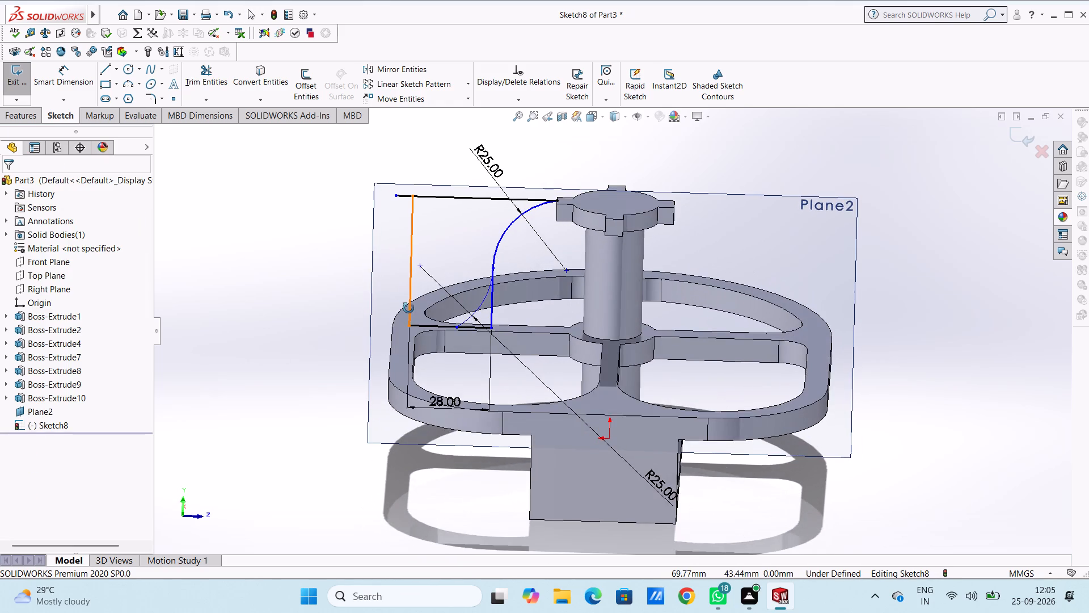
{"action": "middle_click_drag", "start_coordinate": [408, 308], "coordinate": [399, 308]}
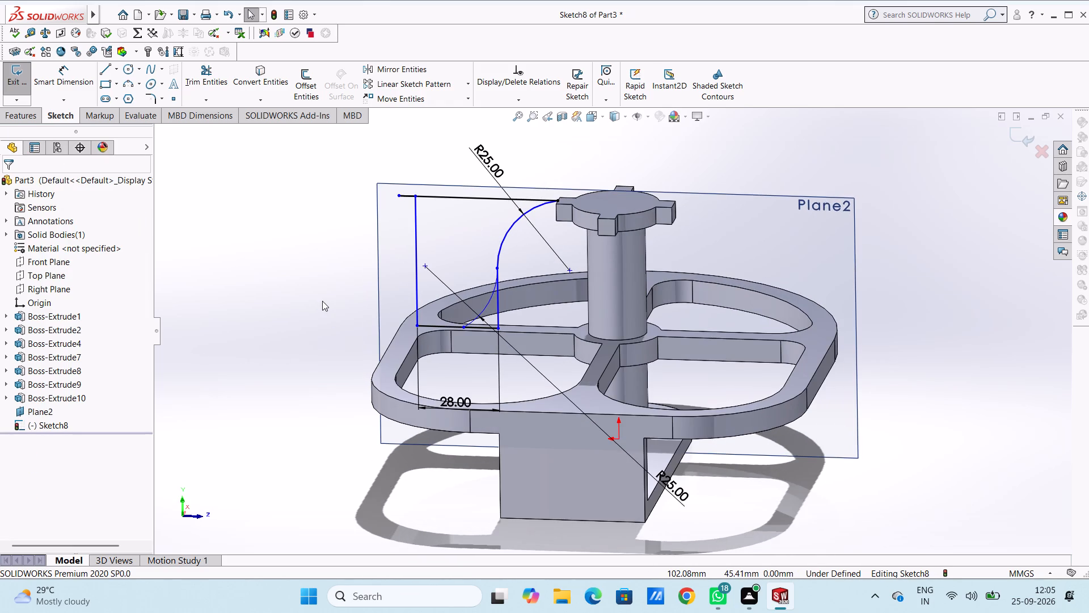
{"action": "key", "text": "ctrl+3"}
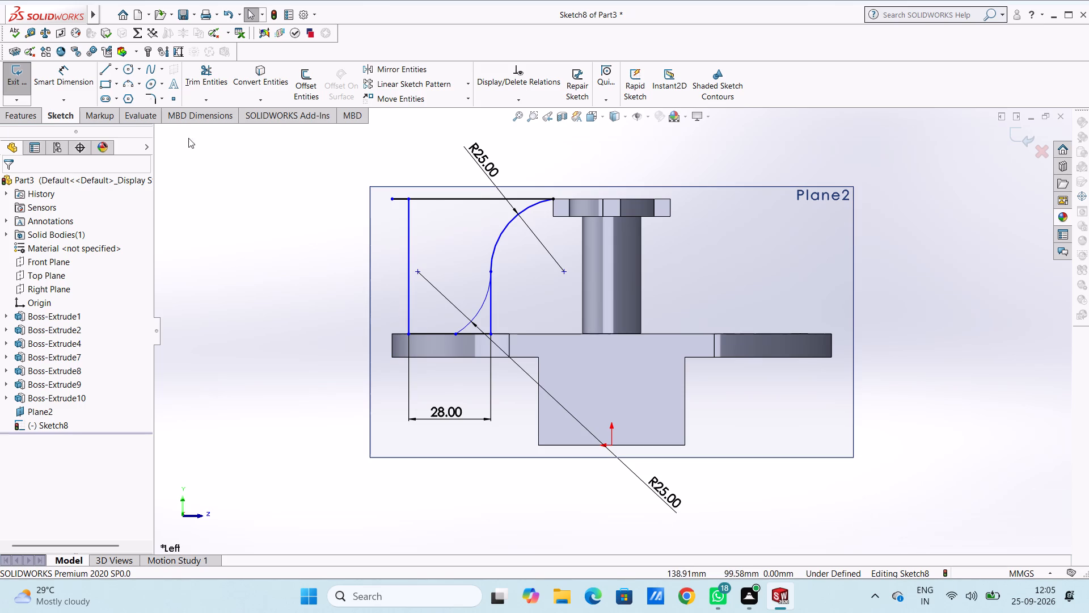
{"action": "left_click", "coordinate": [101, 70]}
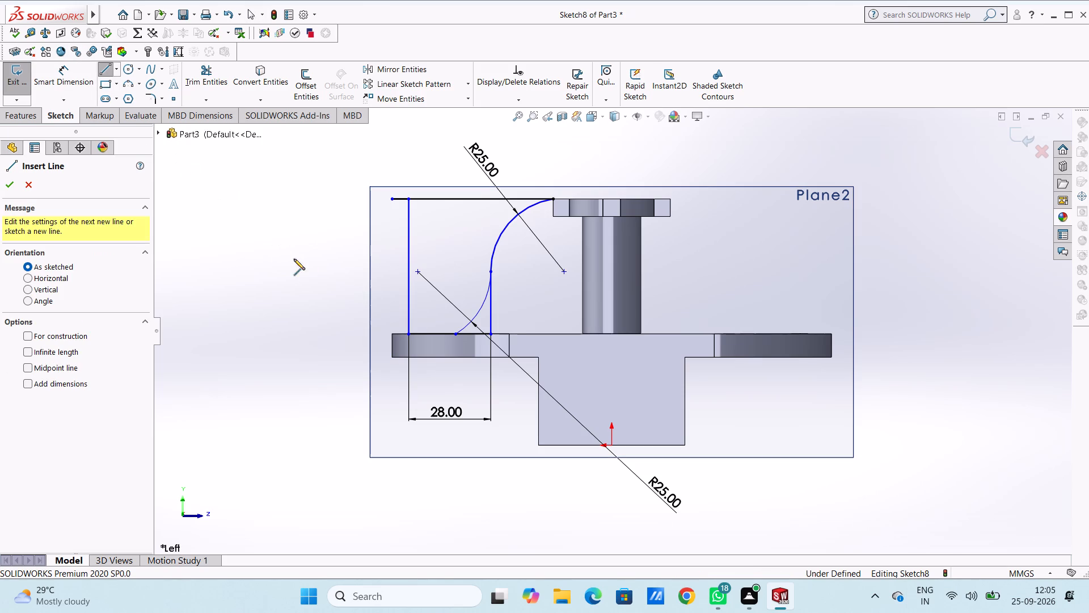
{"action": "left_click", "coordinate": [407, 335]}
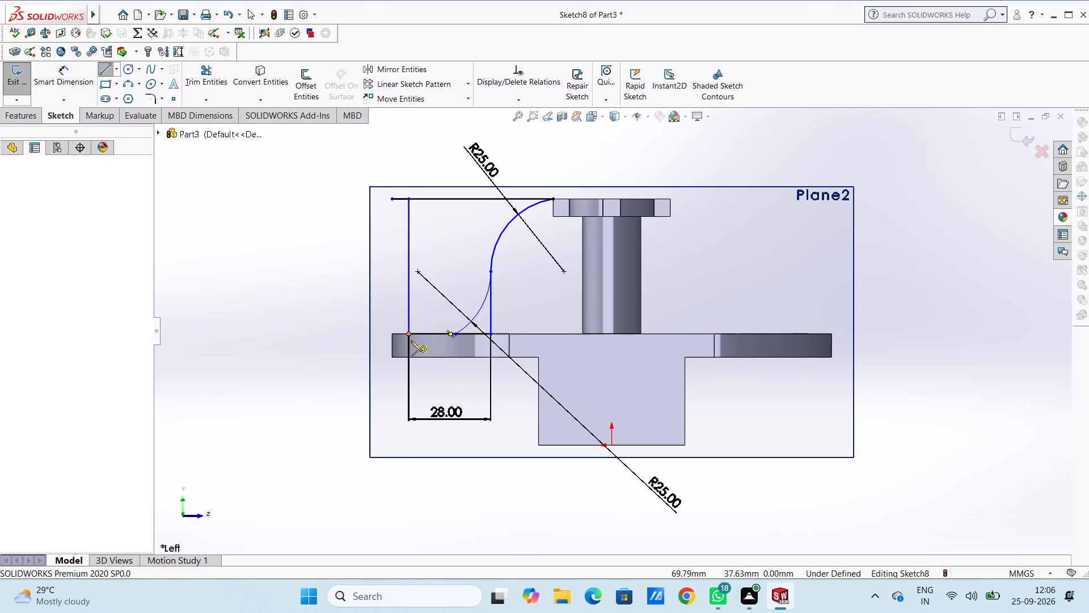
{"action": "left_click", "coordinate": [407, 358]}
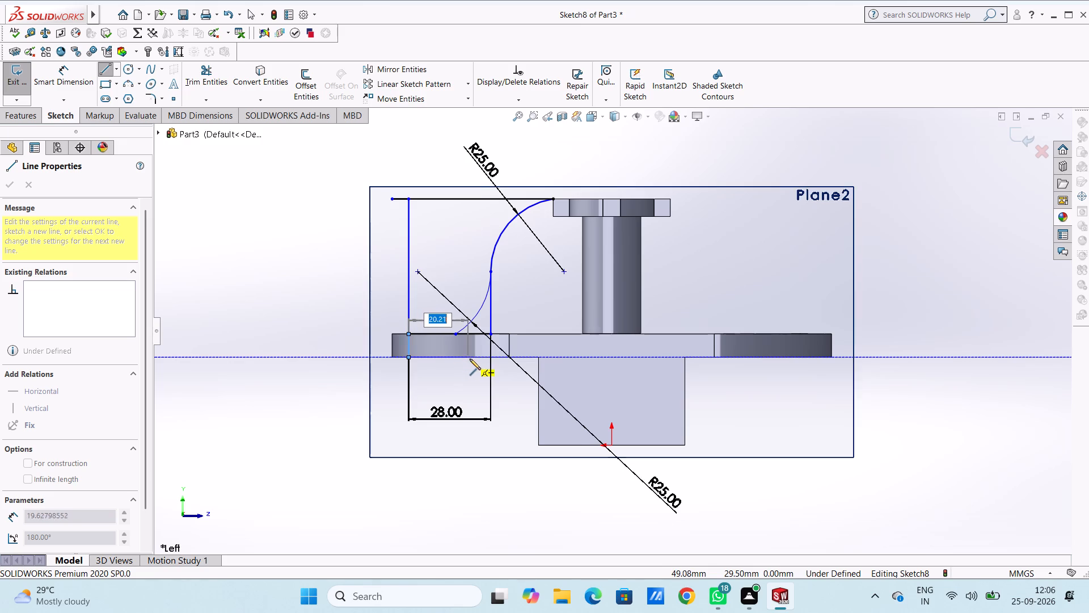
{"action": "left_click", "coordinate": [509, 359]}
{"action": "key", "text": "Escape"}
{"action": "key", "text": "Escape"}
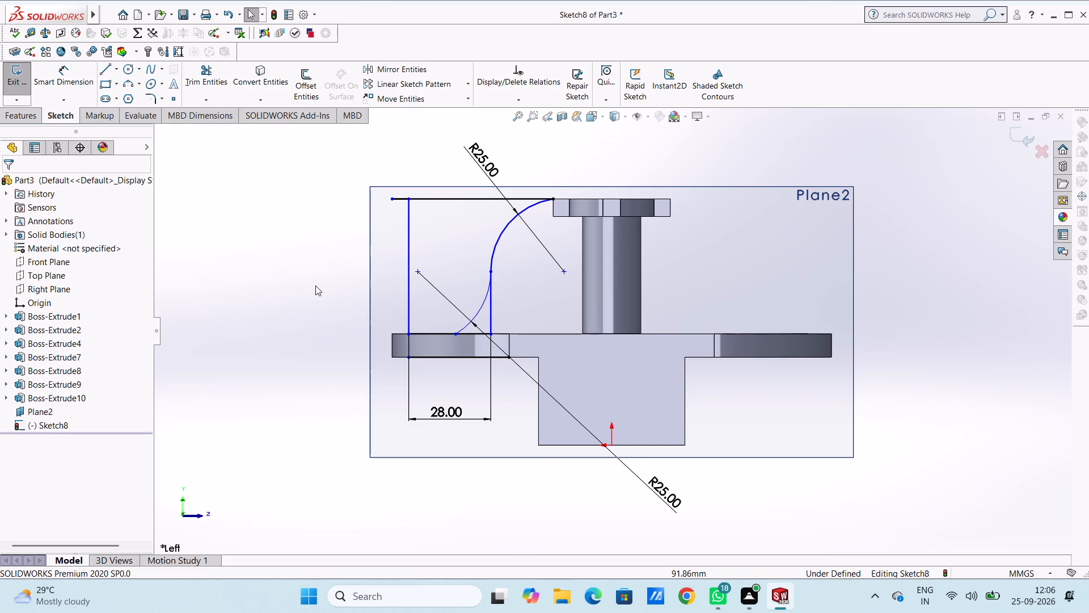
Draw a 6 mm vertical line down the hub tooth's side from the upper arc's top end.
{"action": "left_click", "coordinate": [108, 69]}
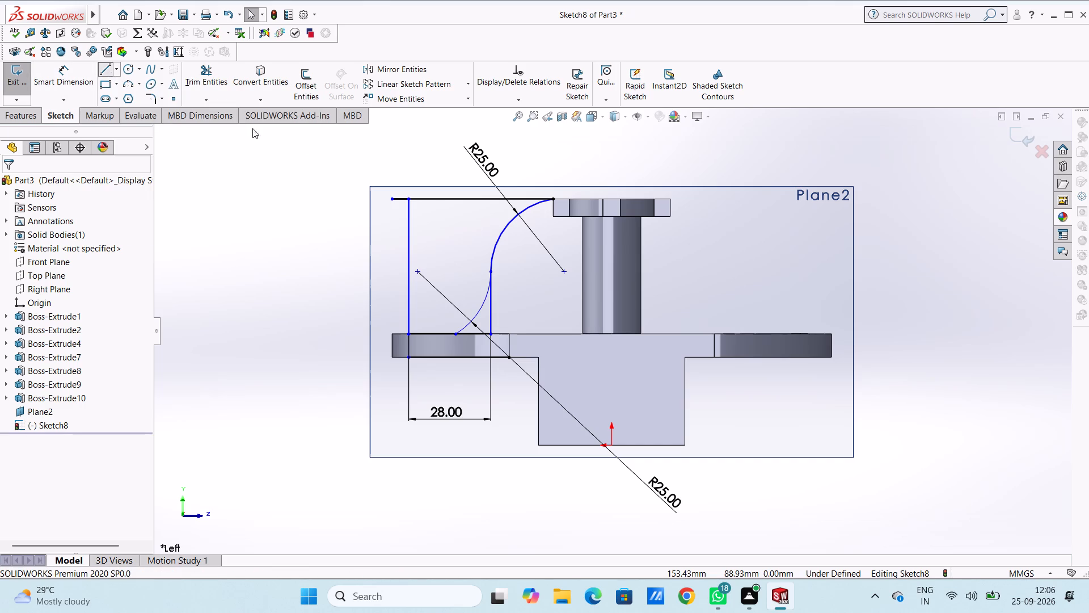
{"action": "left_click", "coordinate": [553, 198]}
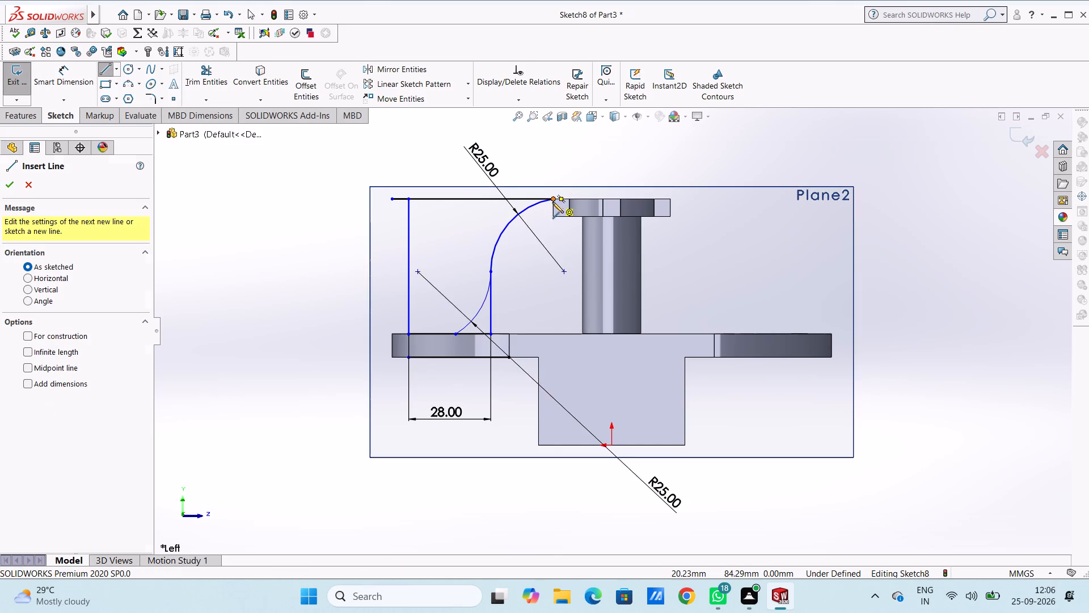
{"action": "left_click", "coordinate": [555, 216]}
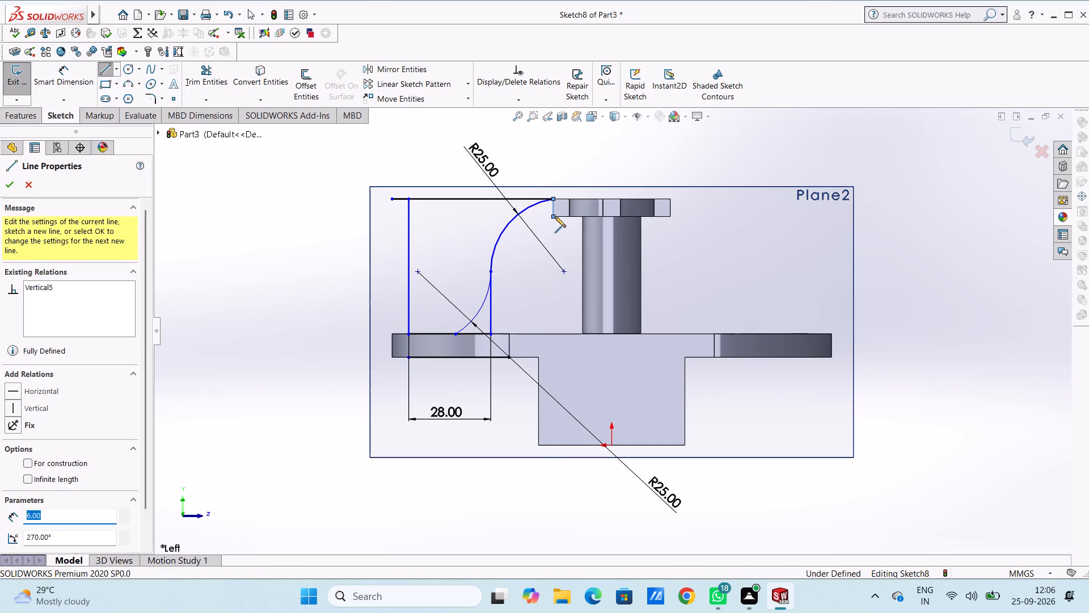
{"action": "key", "text": "Escape"}
{"action": "key", "text": "Escape"}
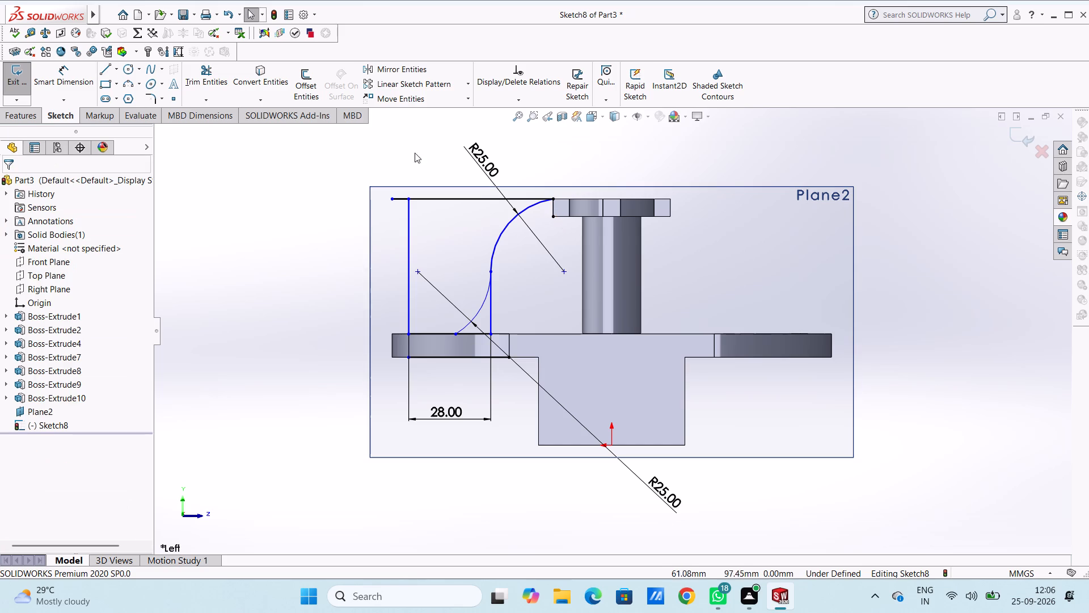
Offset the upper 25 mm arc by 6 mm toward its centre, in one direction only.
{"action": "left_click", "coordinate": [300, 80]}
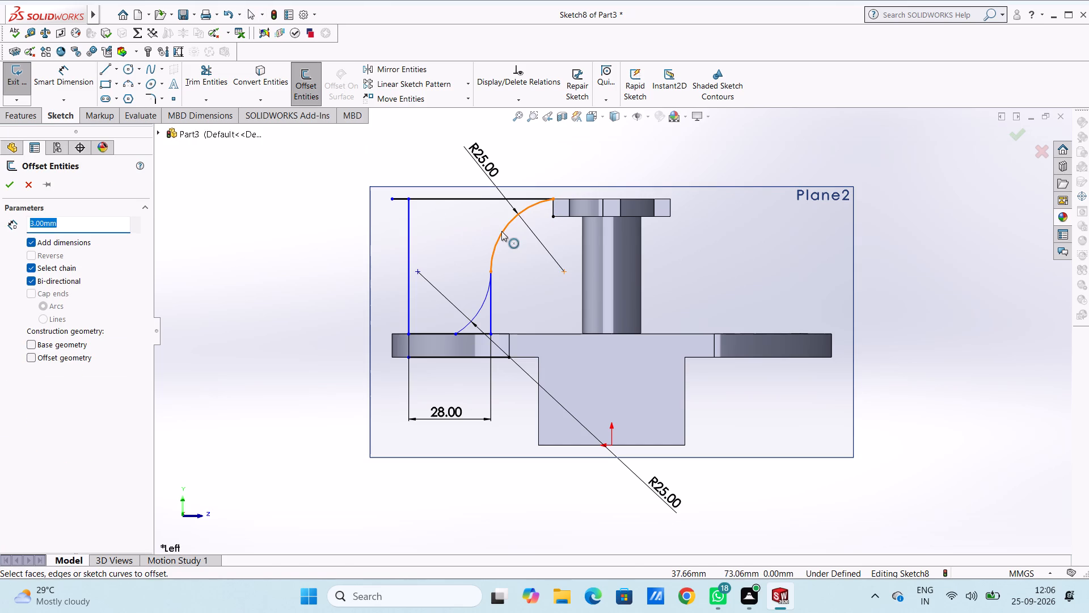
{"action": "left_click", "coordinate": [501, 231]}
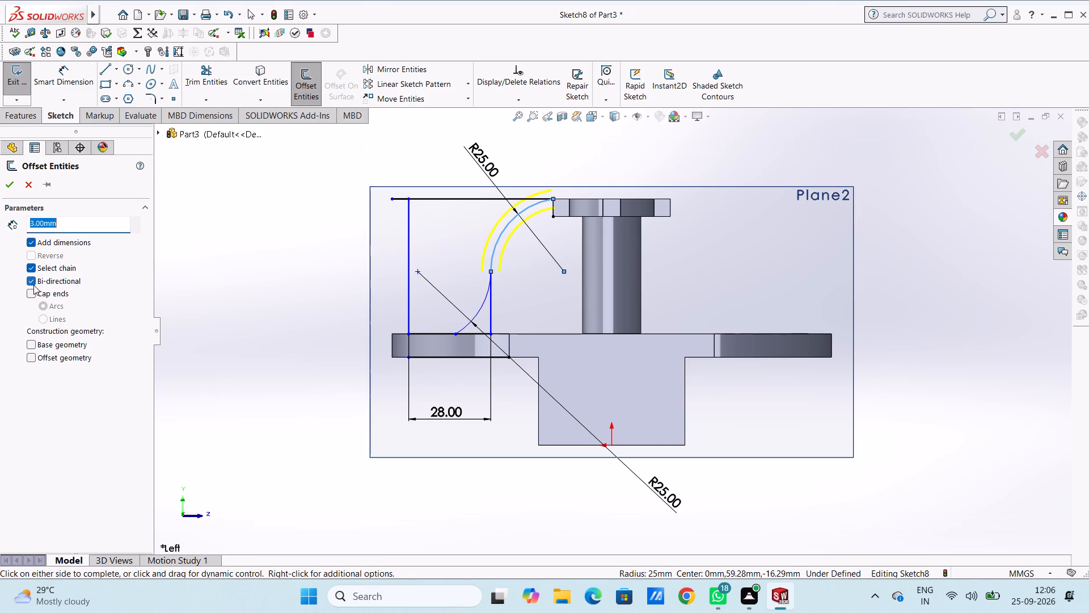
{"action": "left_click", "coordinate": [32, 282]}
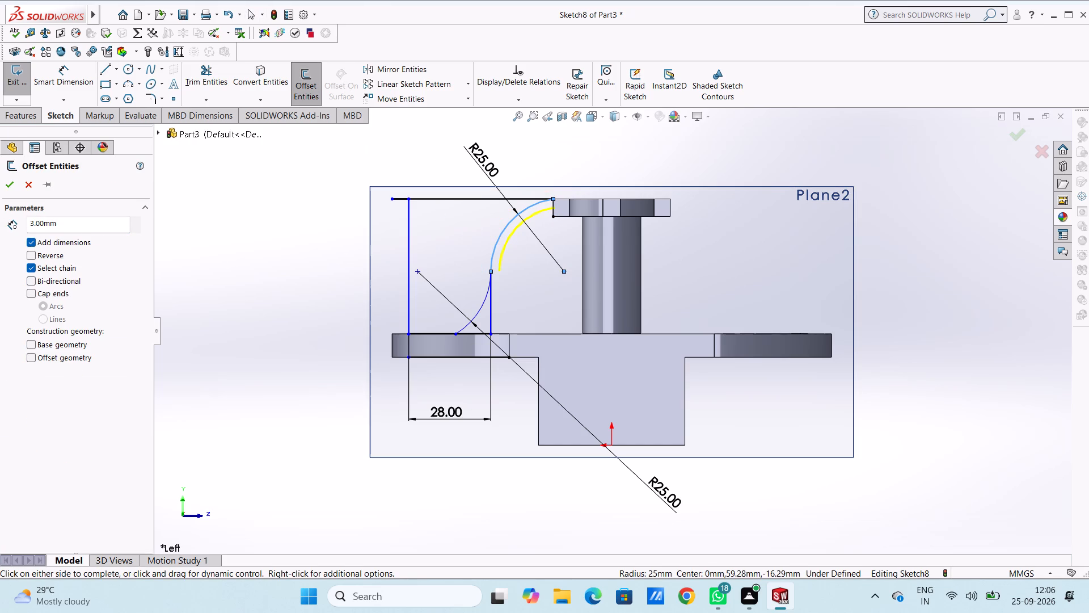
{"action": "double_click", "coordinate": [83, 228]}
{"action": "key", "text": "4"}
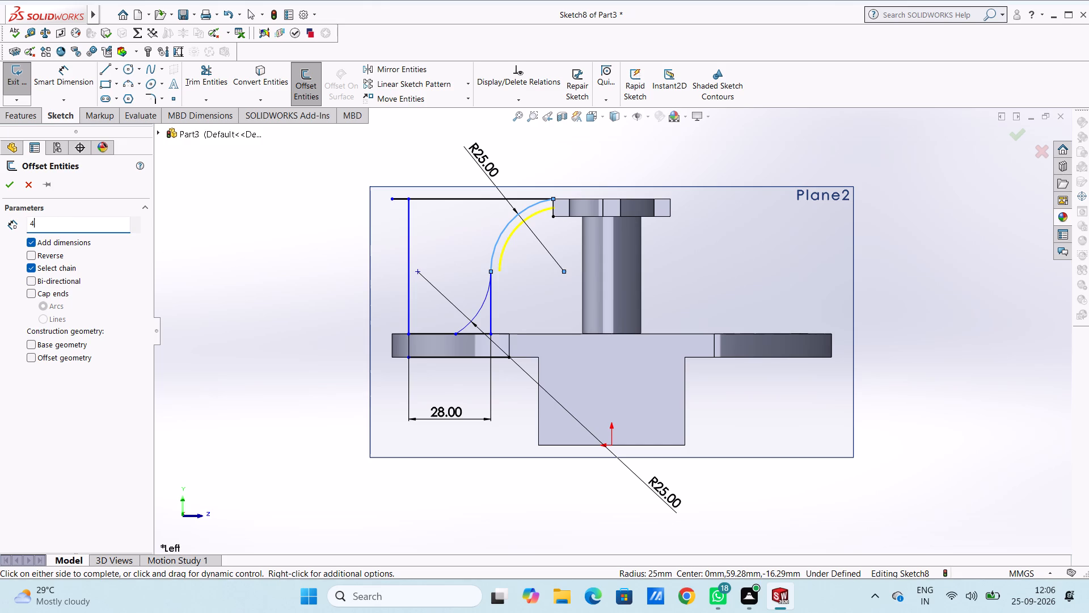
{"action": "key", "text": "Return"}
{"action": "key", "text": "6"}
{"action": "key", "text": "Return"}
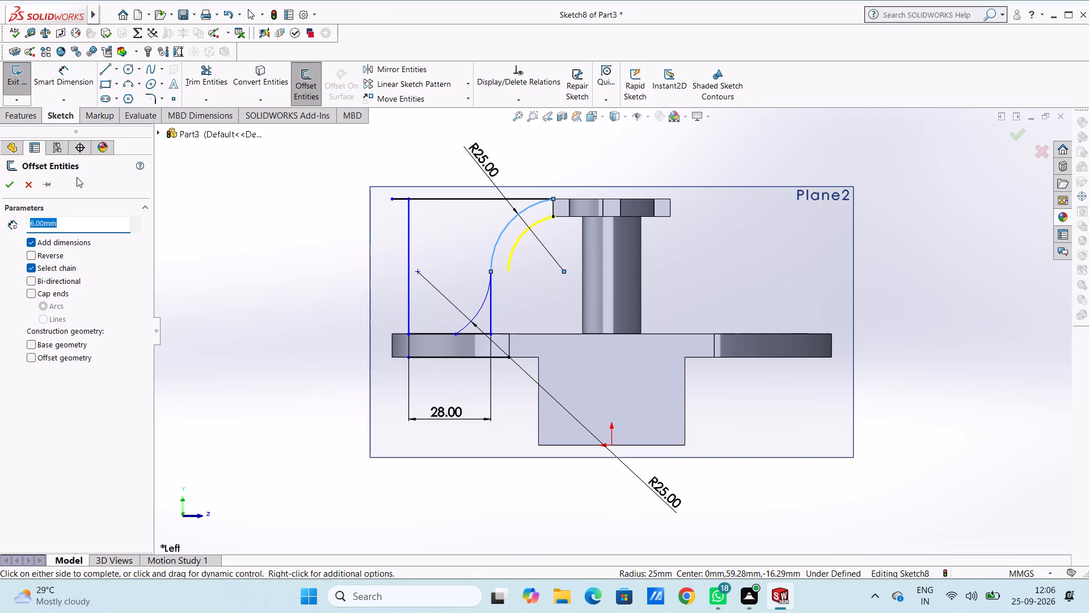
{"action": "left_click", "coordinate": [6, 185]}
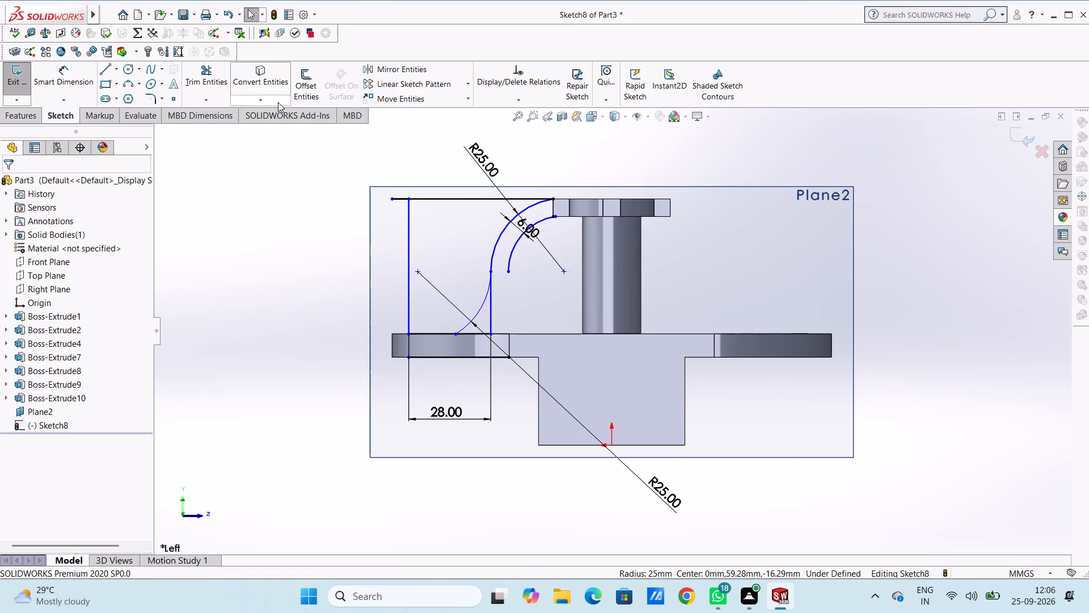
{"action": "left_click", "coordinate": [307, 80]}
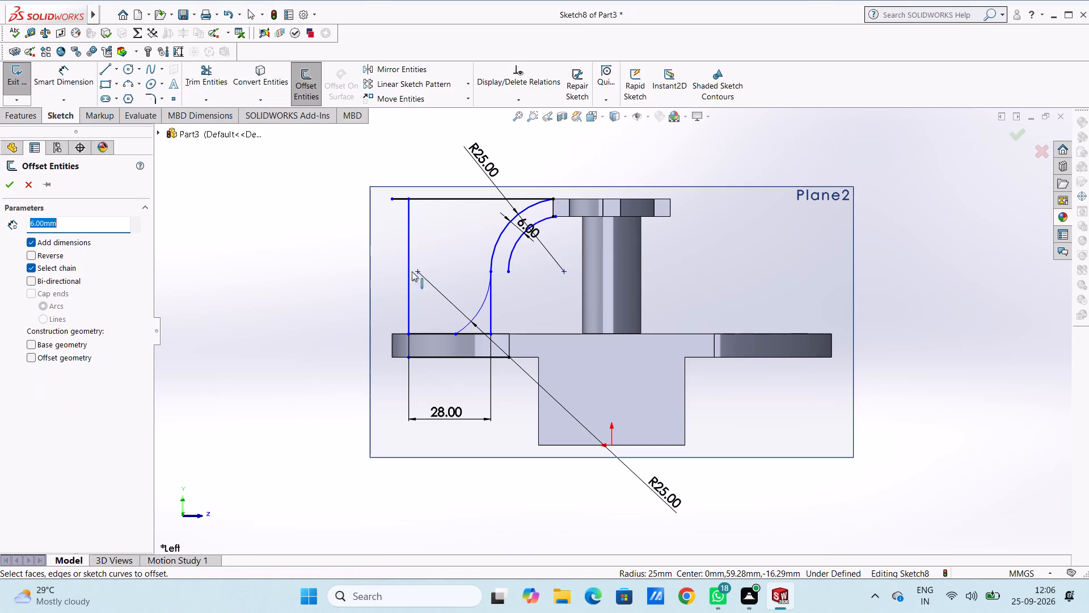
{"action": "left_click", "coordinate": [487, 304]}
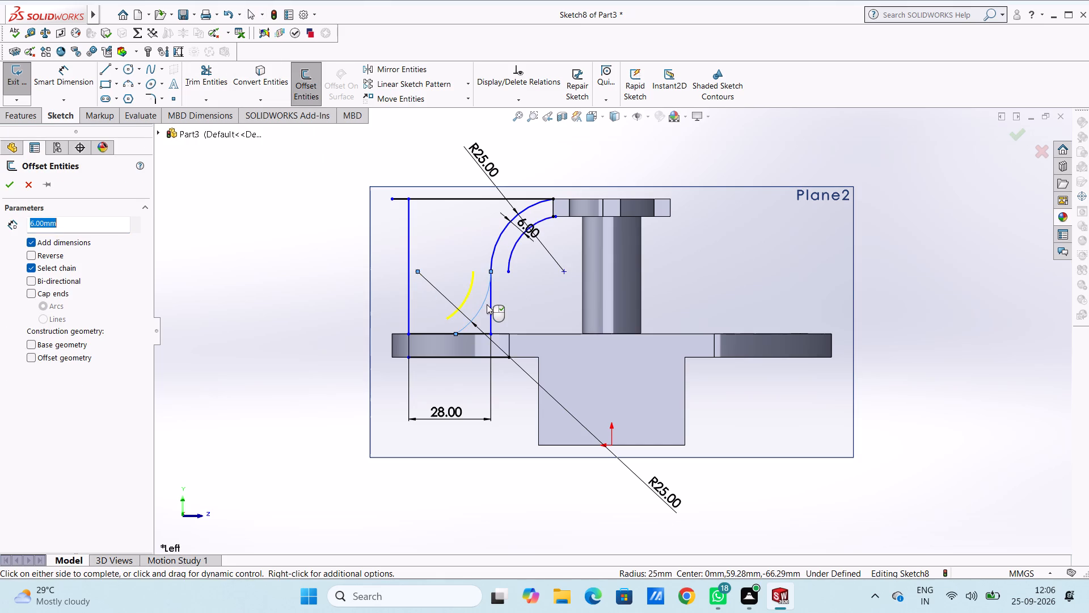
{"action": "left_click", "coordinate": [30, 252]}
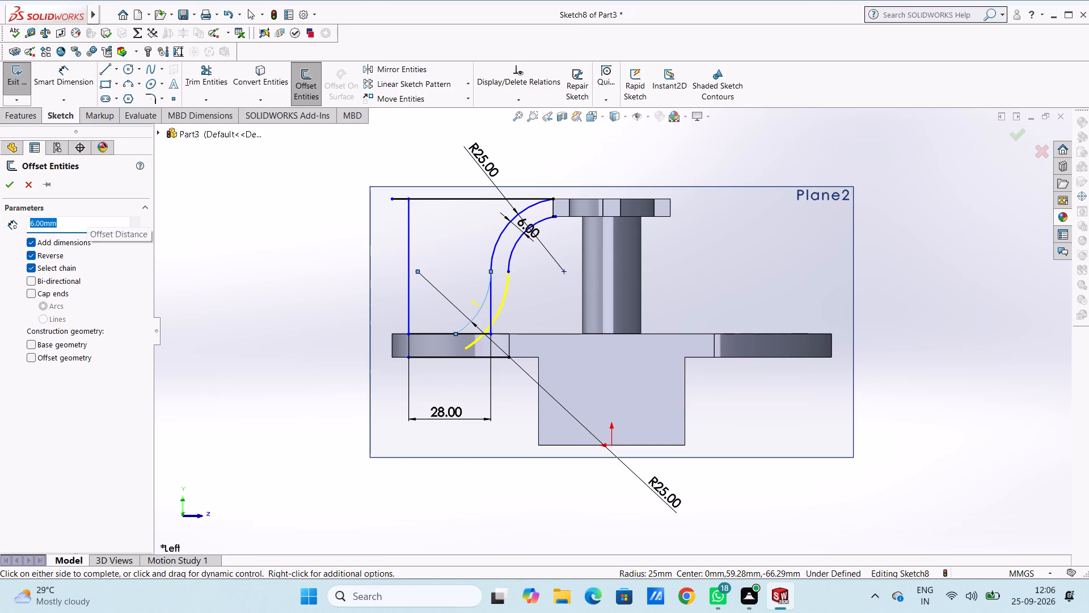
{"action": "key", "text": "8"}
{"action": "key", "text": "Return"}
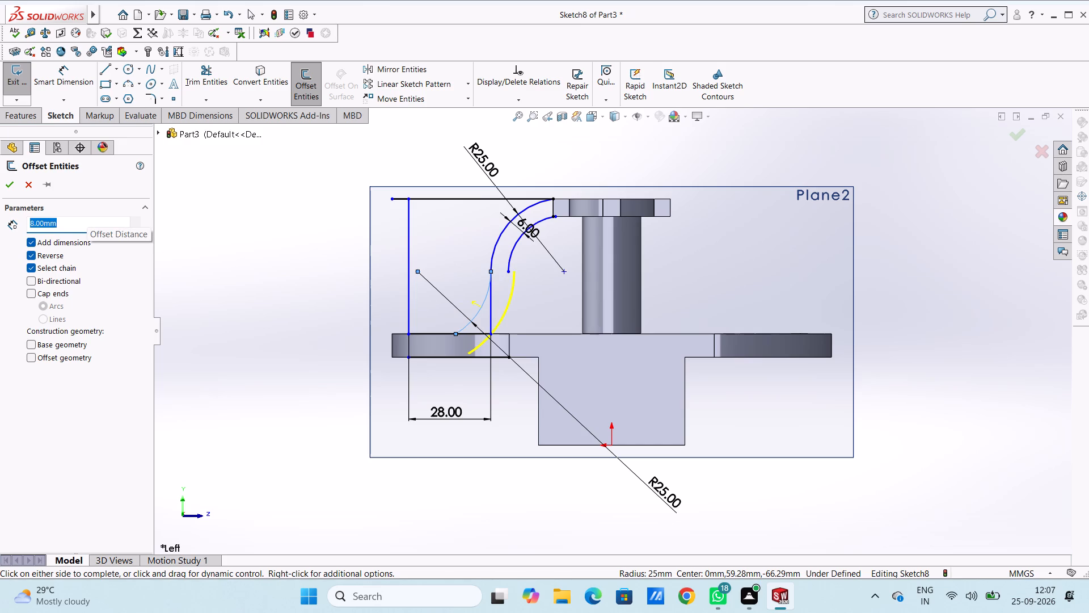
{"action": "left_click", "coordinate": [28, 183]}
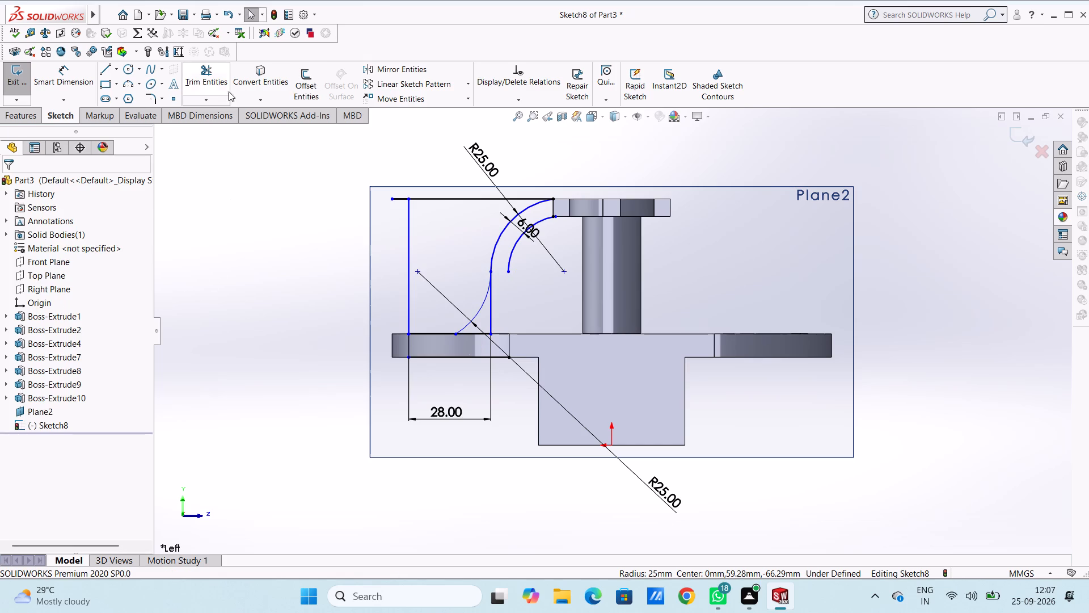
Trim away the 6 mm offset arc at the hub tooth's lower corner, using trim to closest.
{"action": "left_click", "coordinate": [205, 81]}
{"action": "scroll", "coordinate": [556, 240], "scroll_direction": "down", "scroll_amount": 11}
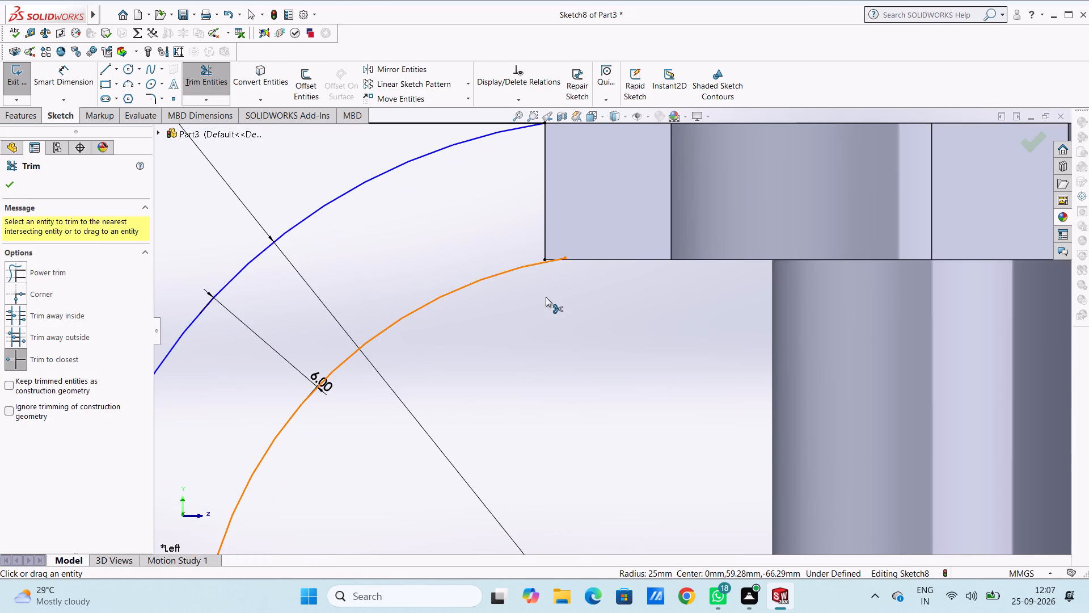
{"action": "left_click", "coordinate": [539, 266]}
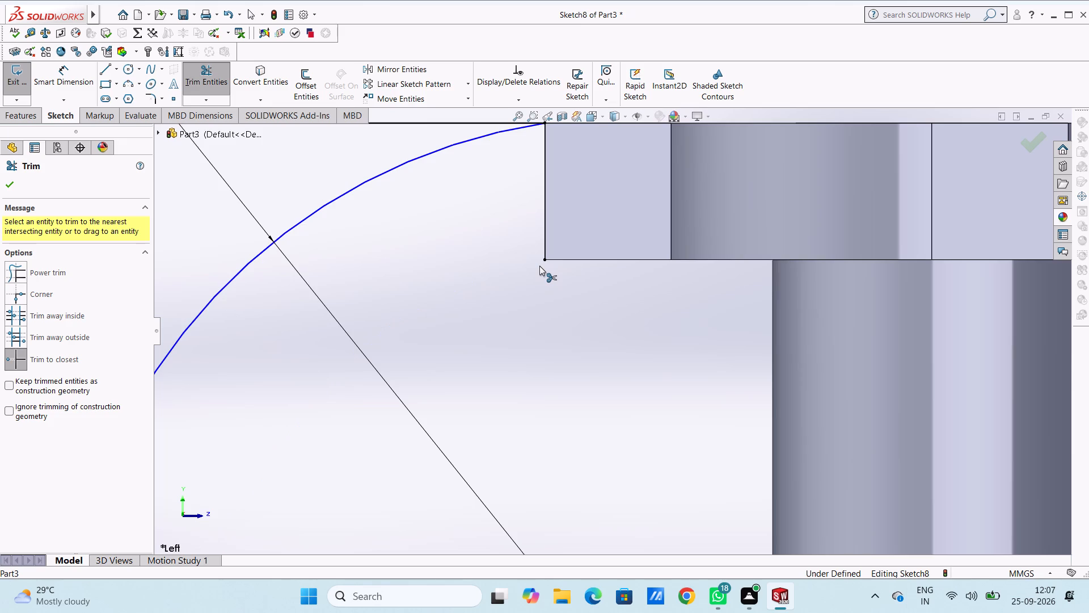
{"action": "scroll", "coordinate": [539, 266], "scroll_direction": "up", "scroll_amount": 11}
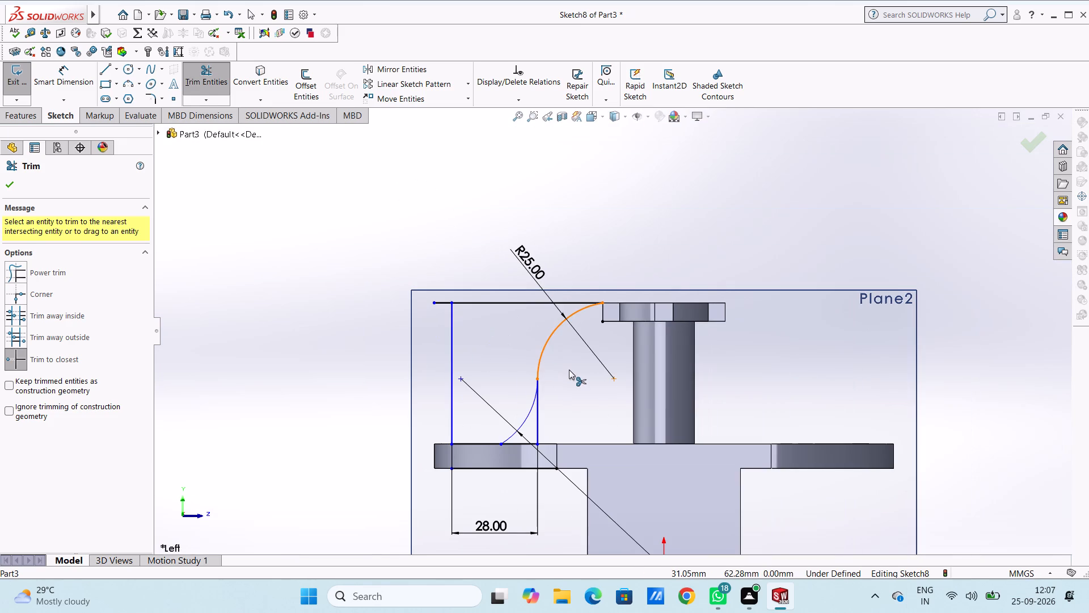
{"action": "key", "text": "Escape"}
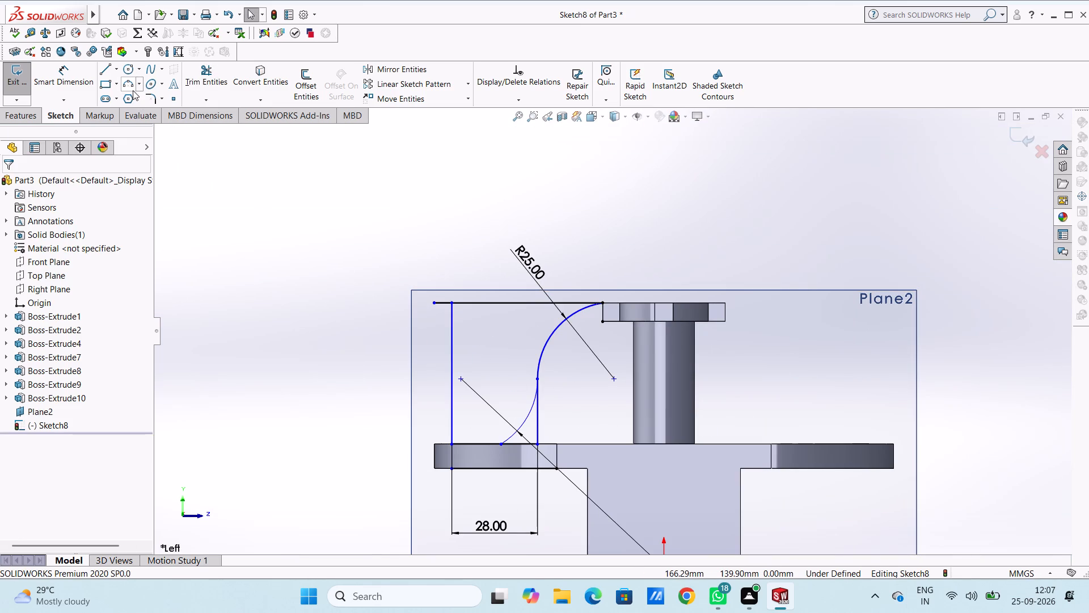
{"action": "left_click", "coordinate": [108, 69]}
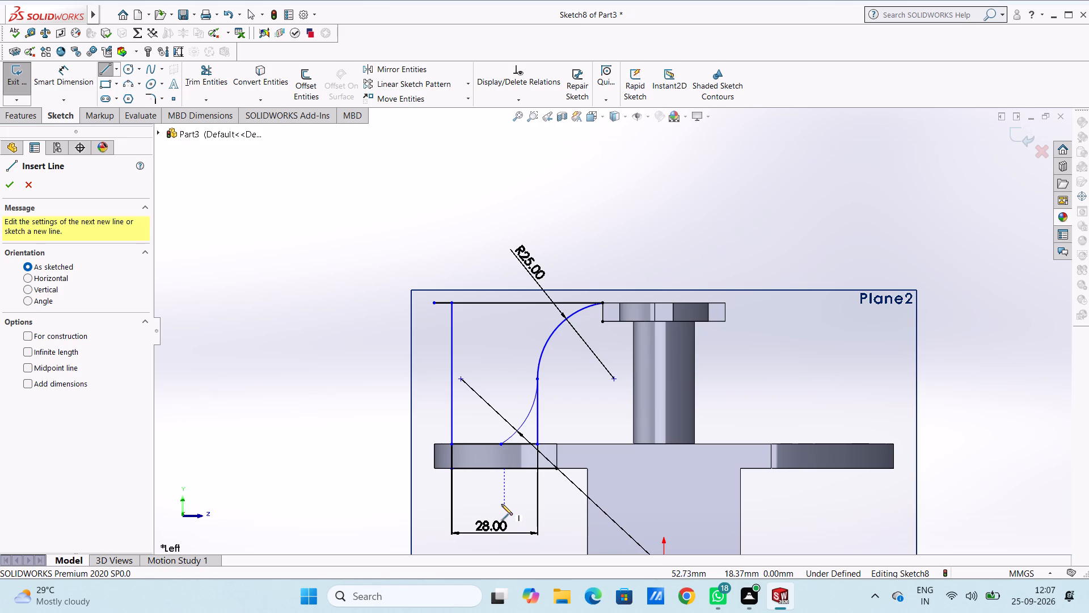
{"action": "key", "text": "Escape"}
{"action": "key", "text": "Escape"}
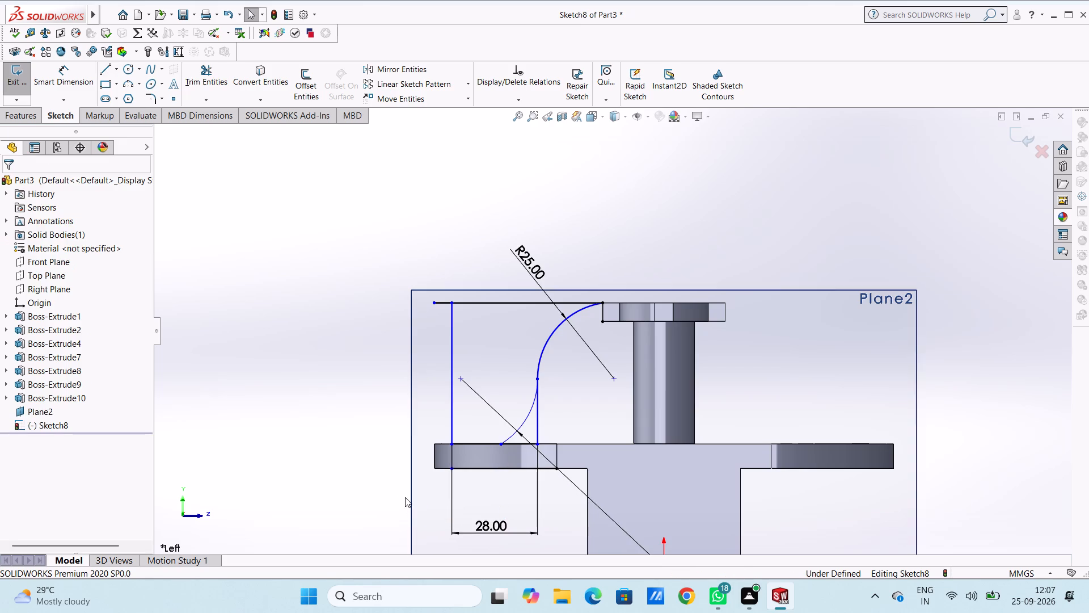
Delete the horizontal line along the rim's bottom edge.
{"action": "left_click", "coordinate": [535, 468]}
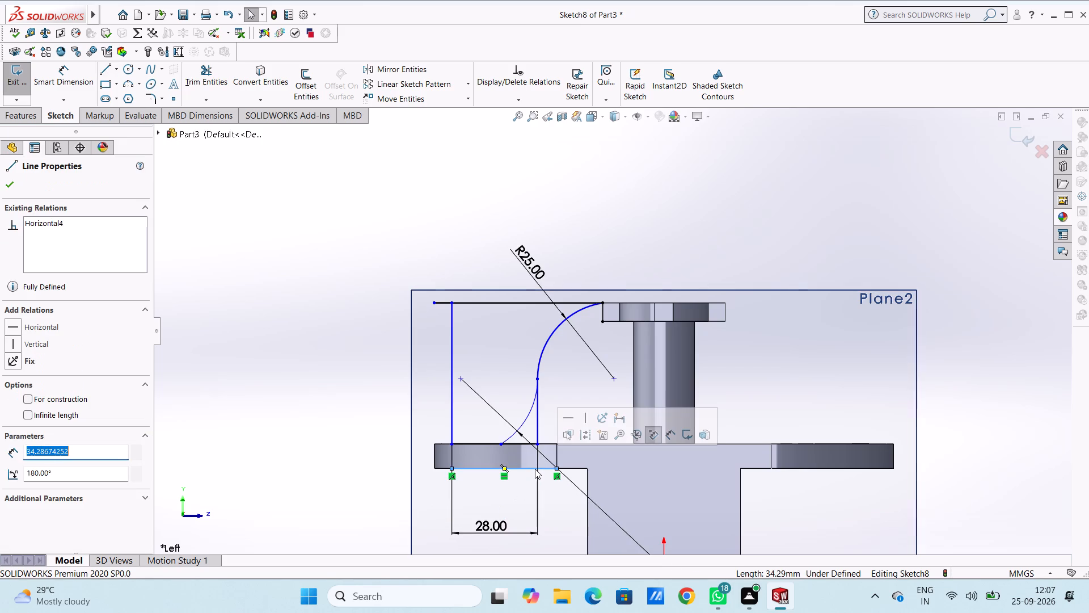
{"action": "key", "text": "Delete"}
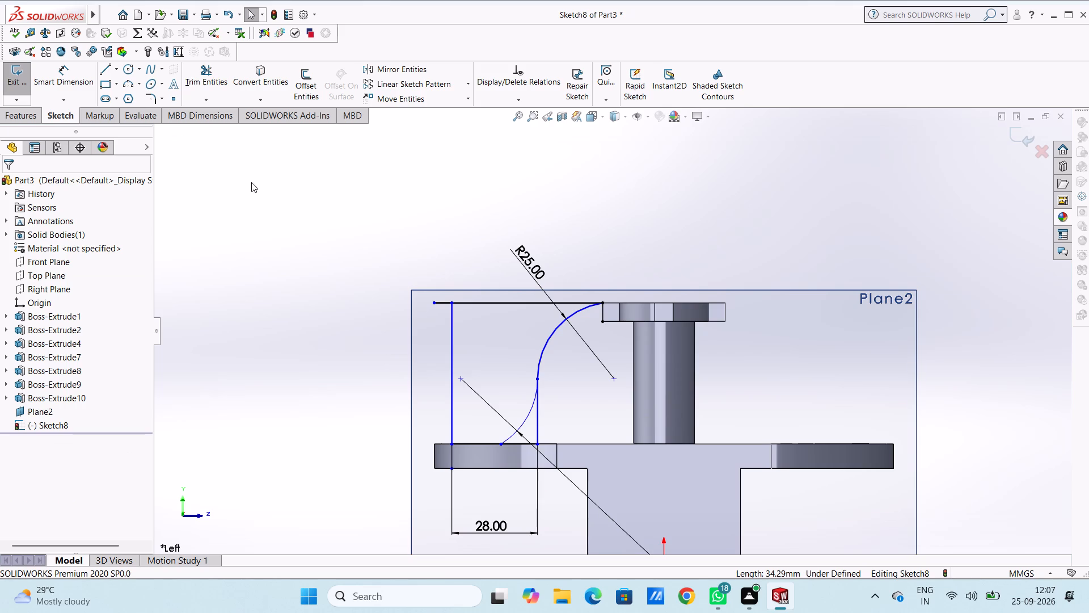
Draw two end-to-end lines along the rim's bottom edge: about 16 mm to below the lower arc's end, plus 6 mm further inward.
{"action": "left_click", "coordinate": [101, 70]}
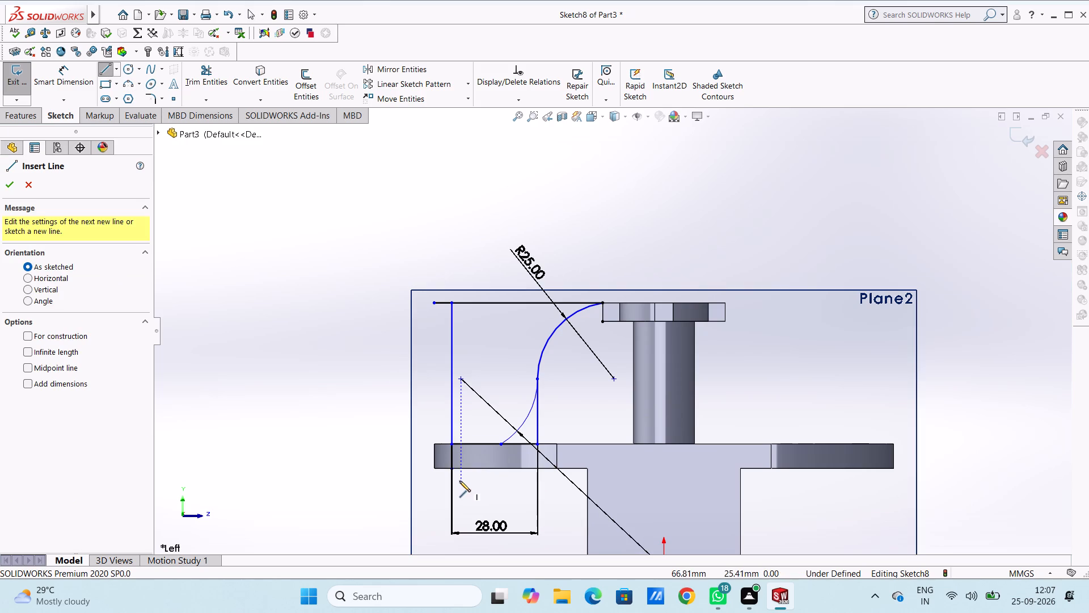
{"action": "left_click", "coordinate": [453, 469]}
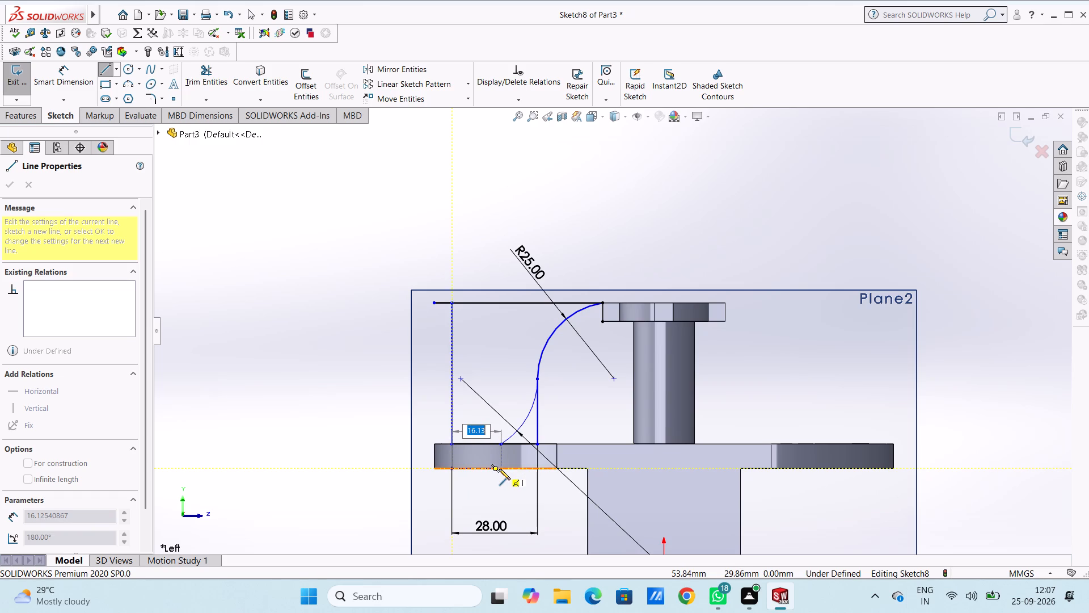
{"action": "left_click", "coordinate": [499, 469]}
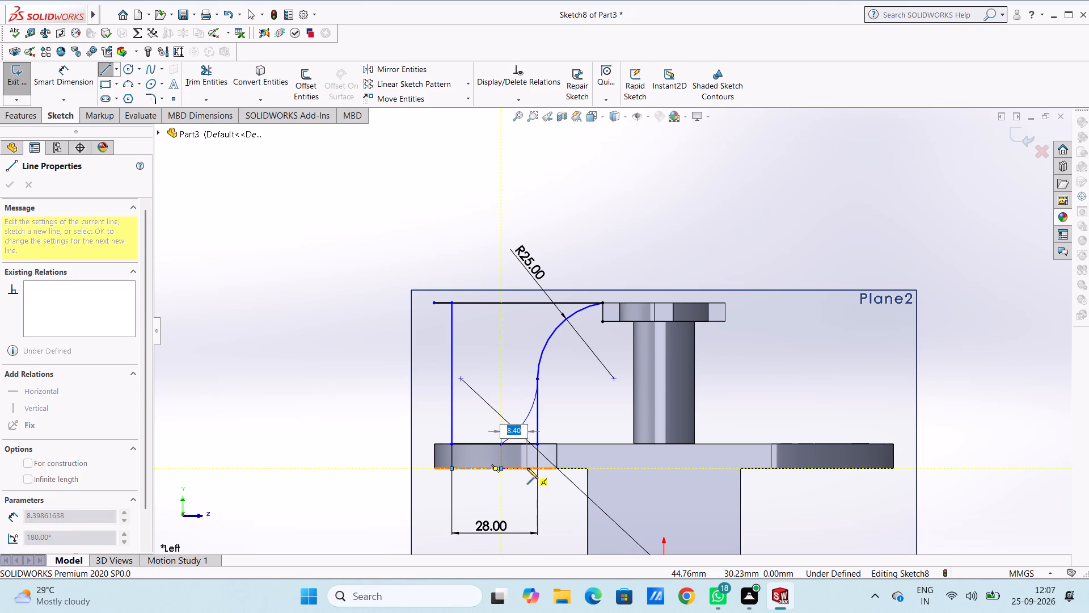
{"action": "key", "text": "6"}
{"action": "key", "text": "Return"}
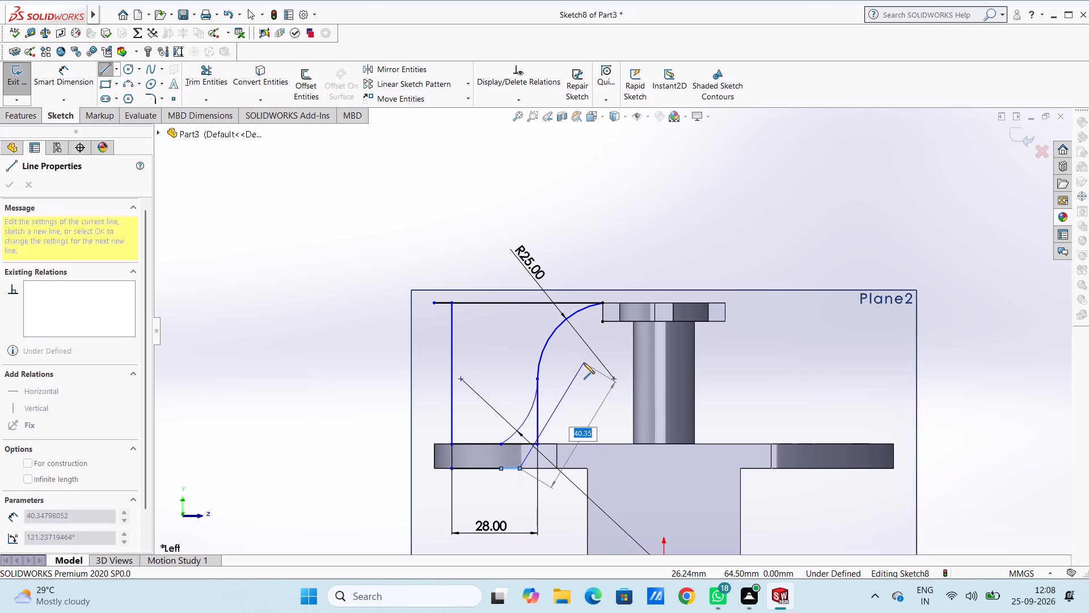
{"action": "key", "text": "Escape"}
{"action": "key", "text": "Escape"}
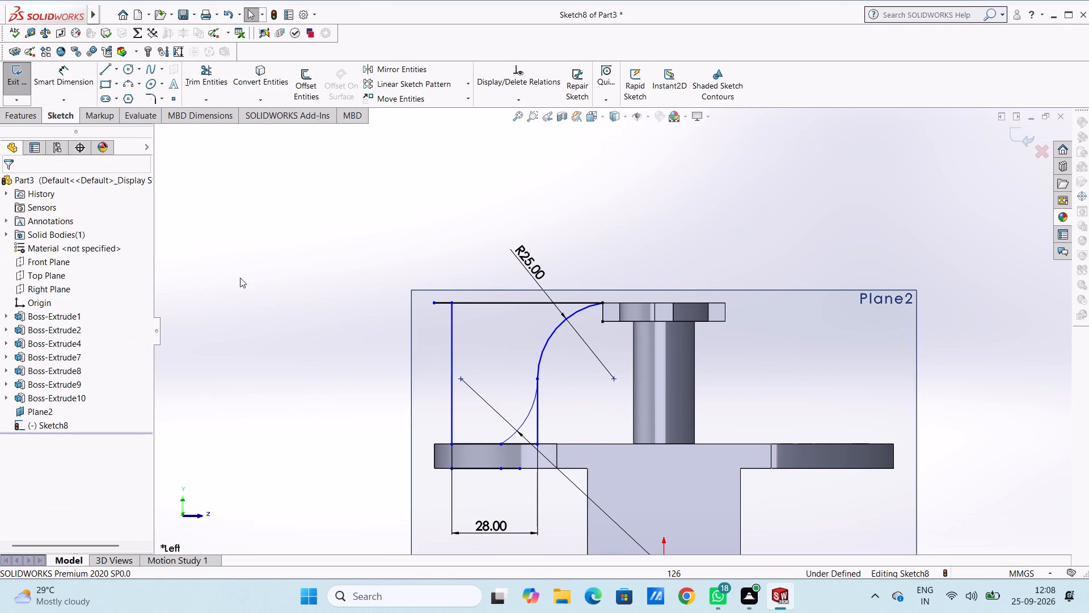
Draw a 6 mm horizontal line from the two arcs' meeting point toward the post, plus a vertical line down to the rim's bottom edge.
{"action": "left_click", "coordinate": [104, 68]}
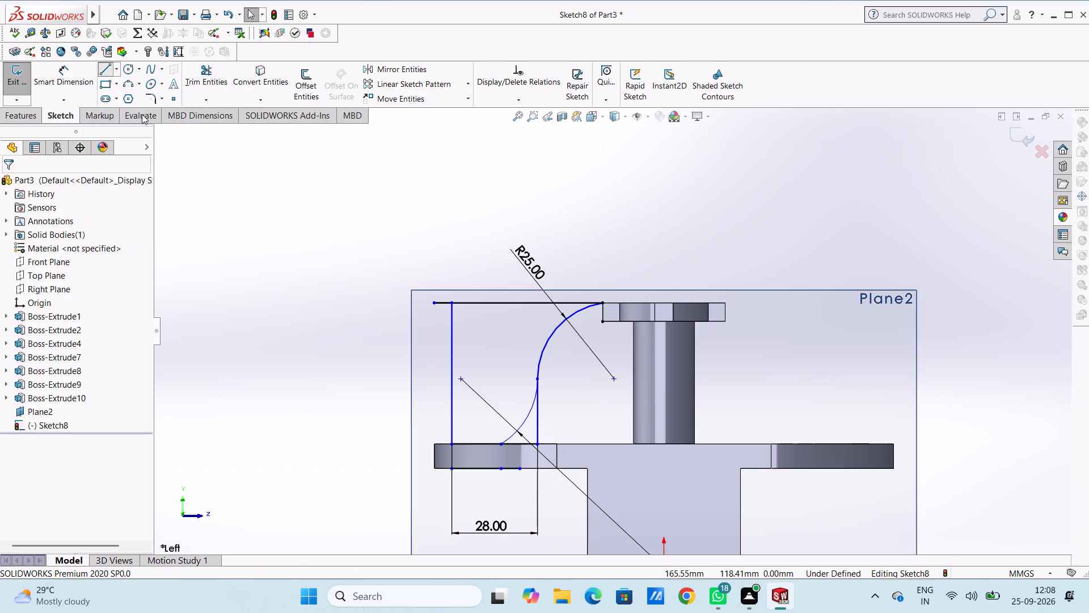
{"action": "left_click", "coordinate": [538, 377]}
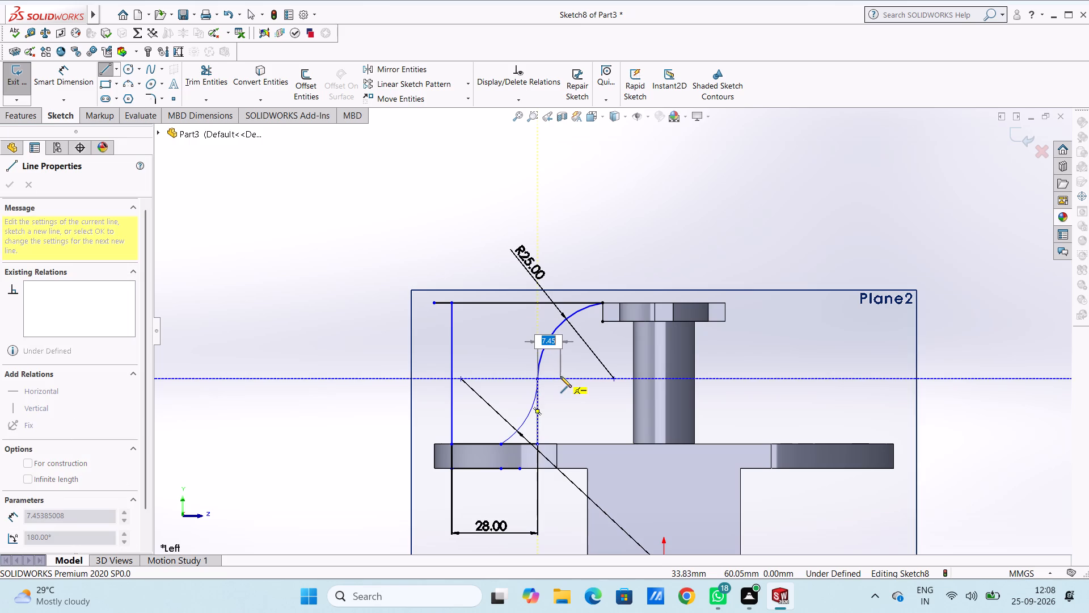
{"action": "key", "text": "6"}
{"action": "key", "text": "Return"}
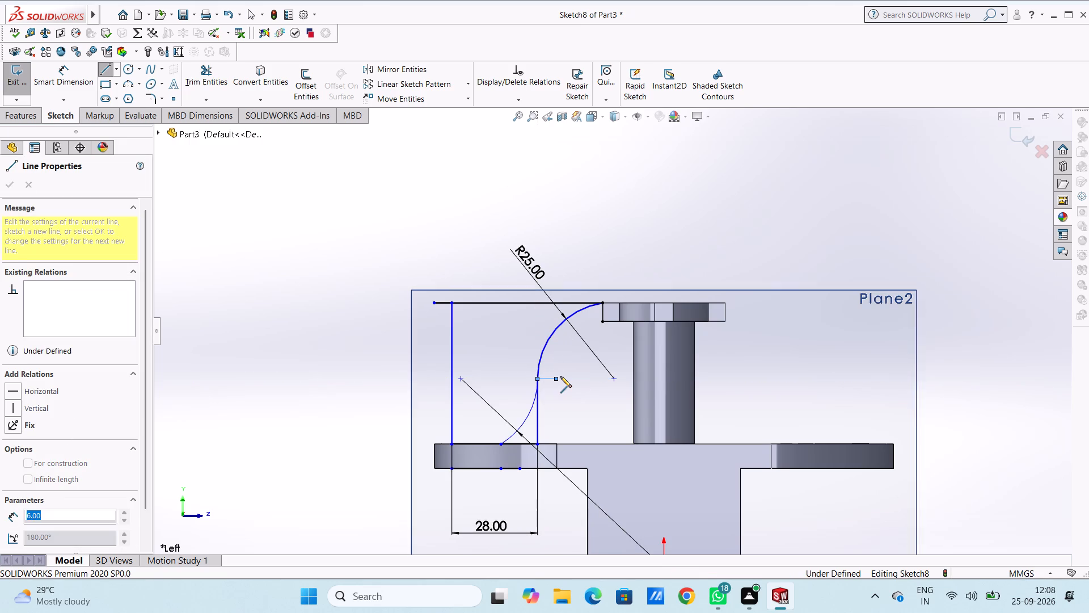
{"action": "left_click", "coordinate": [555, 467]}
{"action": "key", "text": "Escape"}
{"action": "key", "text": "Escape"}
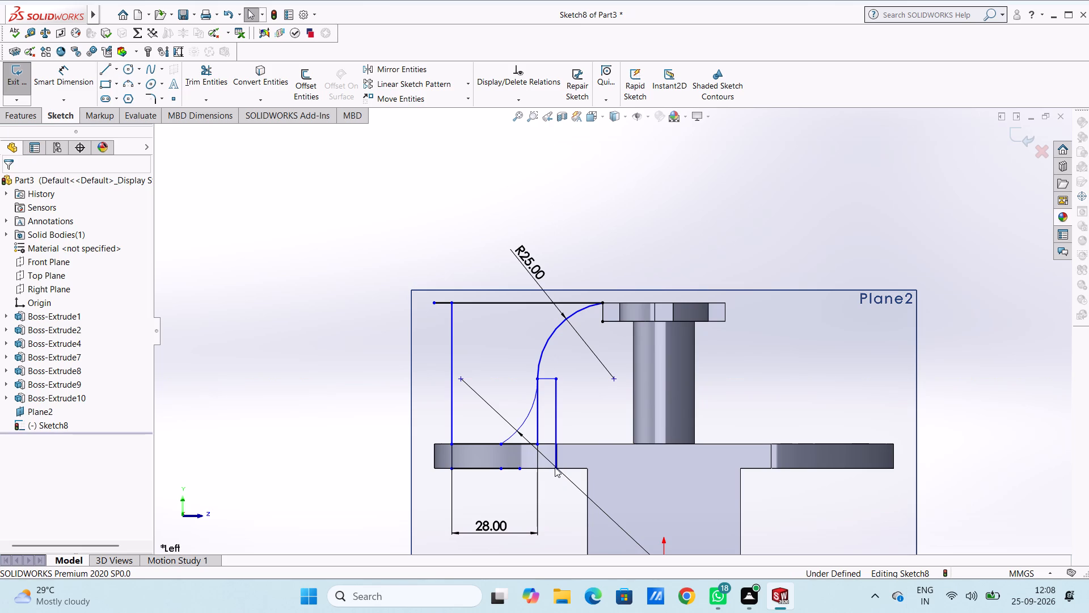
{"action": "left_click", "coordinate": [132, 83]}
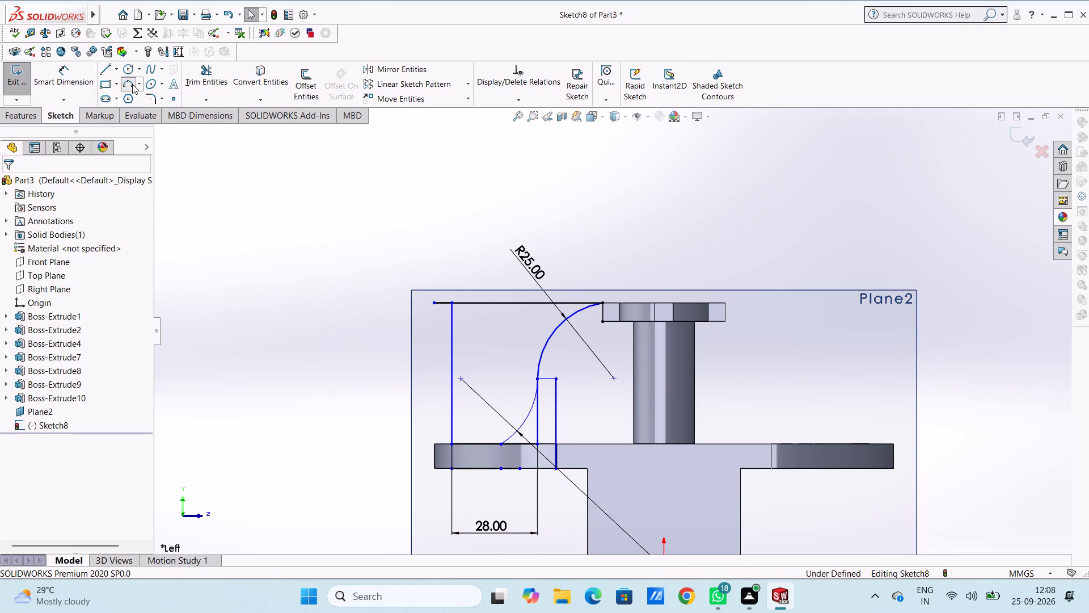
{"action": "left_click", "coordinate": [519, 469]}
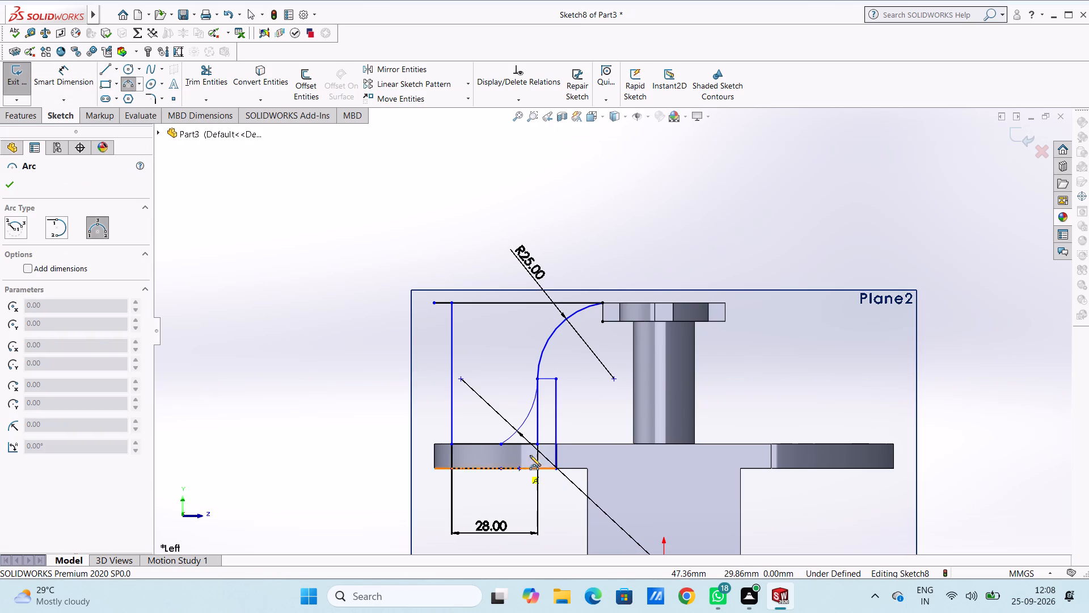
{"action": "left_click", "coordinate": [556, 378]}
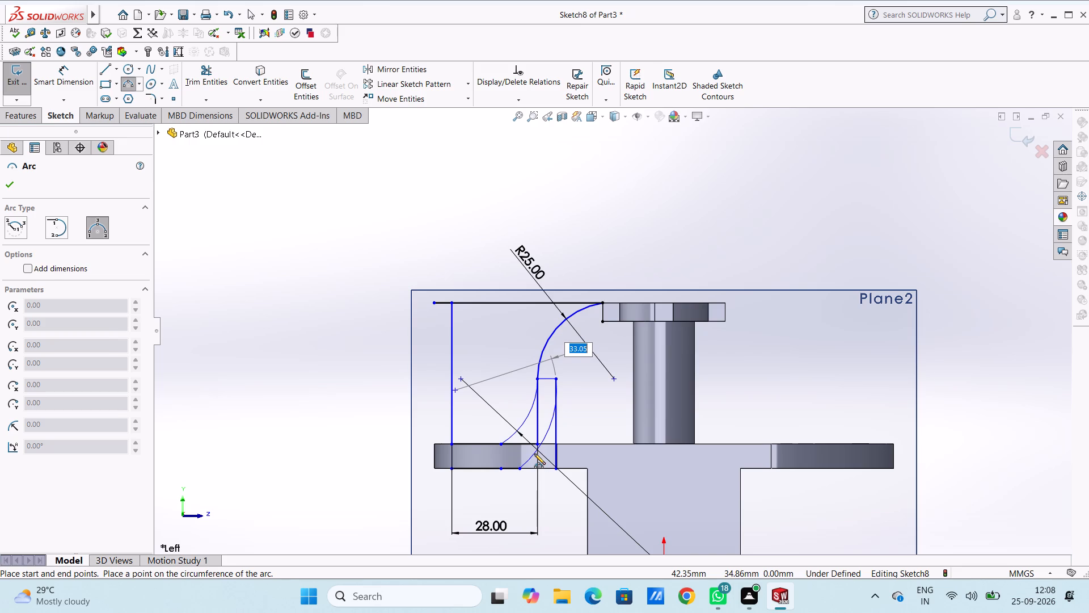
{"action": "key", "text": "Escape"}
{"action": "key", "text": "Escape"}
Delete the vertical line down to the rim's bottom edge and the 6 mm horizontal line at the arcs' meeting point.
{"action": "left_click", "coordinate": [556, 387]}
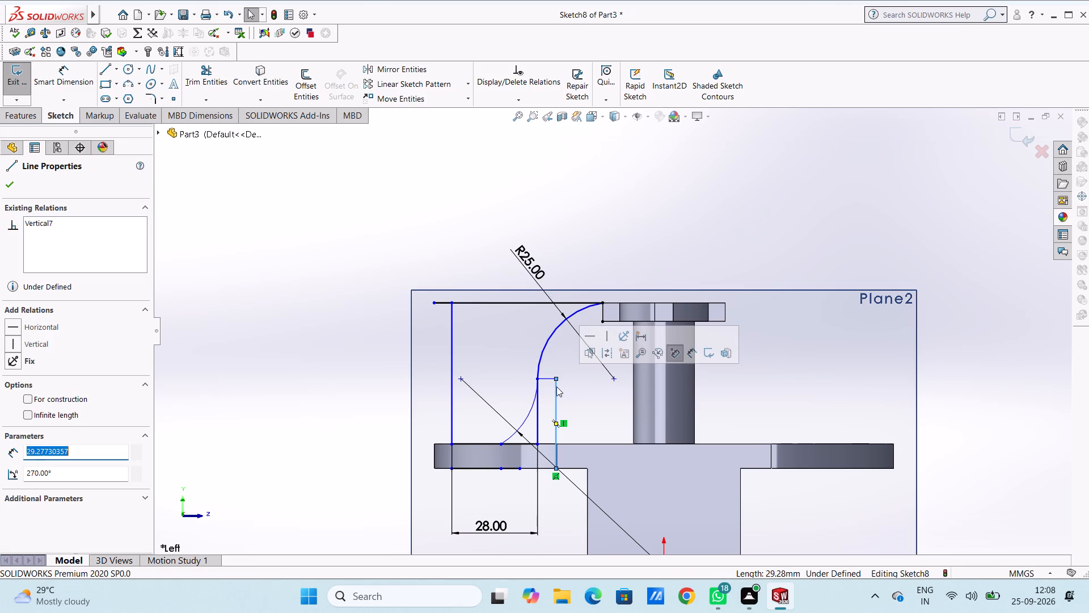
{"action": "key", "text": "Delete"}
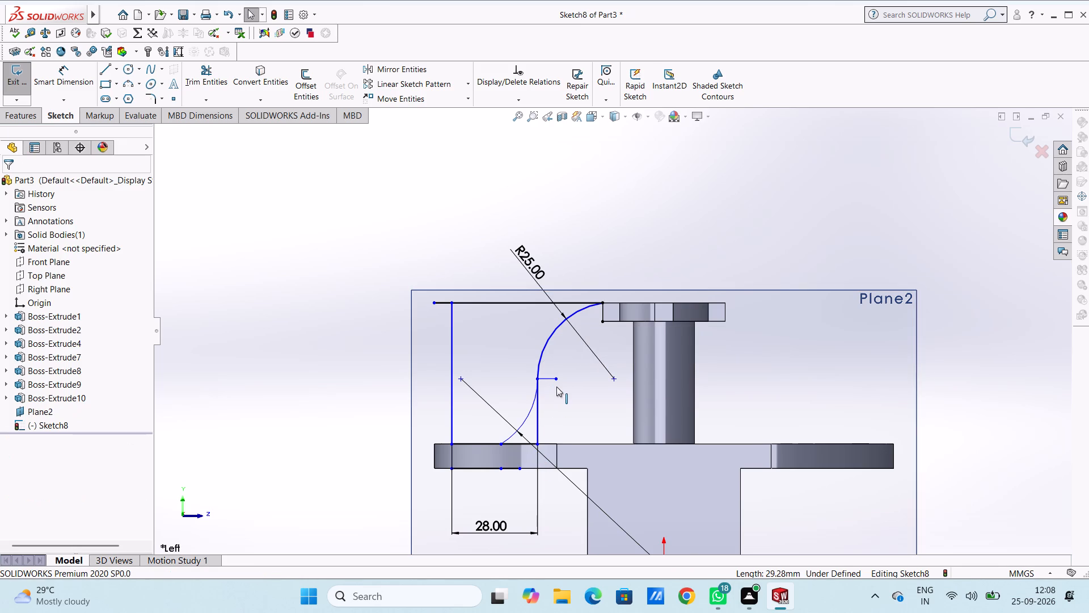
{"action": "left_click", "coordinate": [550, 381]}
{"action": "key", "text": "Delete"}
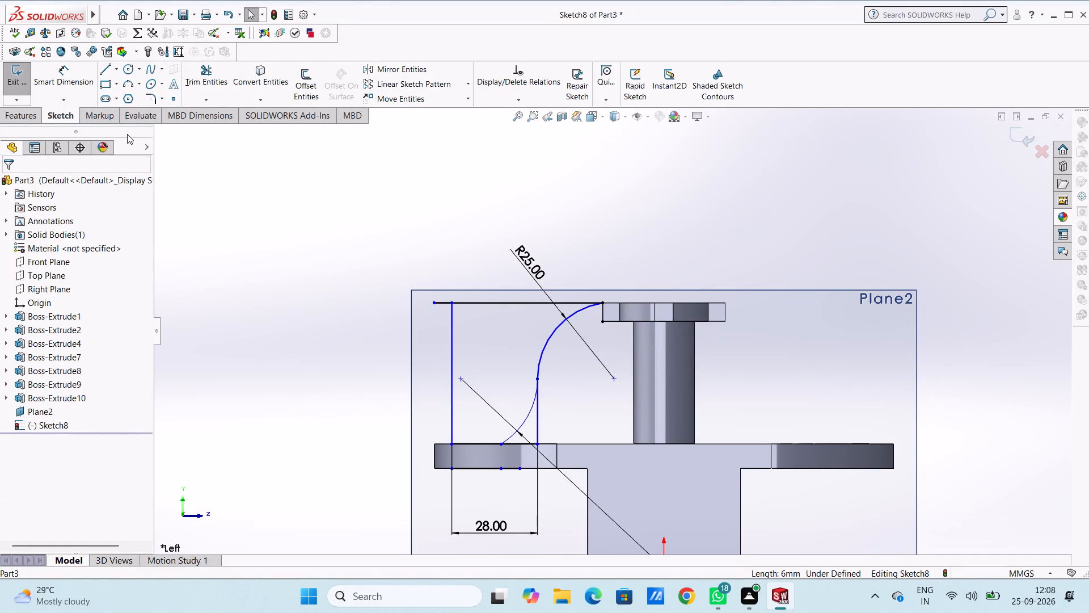
Dimension the lengths of the two end-to-end lines along the rim's bottom edge.
{"action": "left_click", "coordinate": [71, 73]}
{"action": "scroll", "coordinate": [532, 493], "scroll_direction": "down", "scroll_amount": 3}
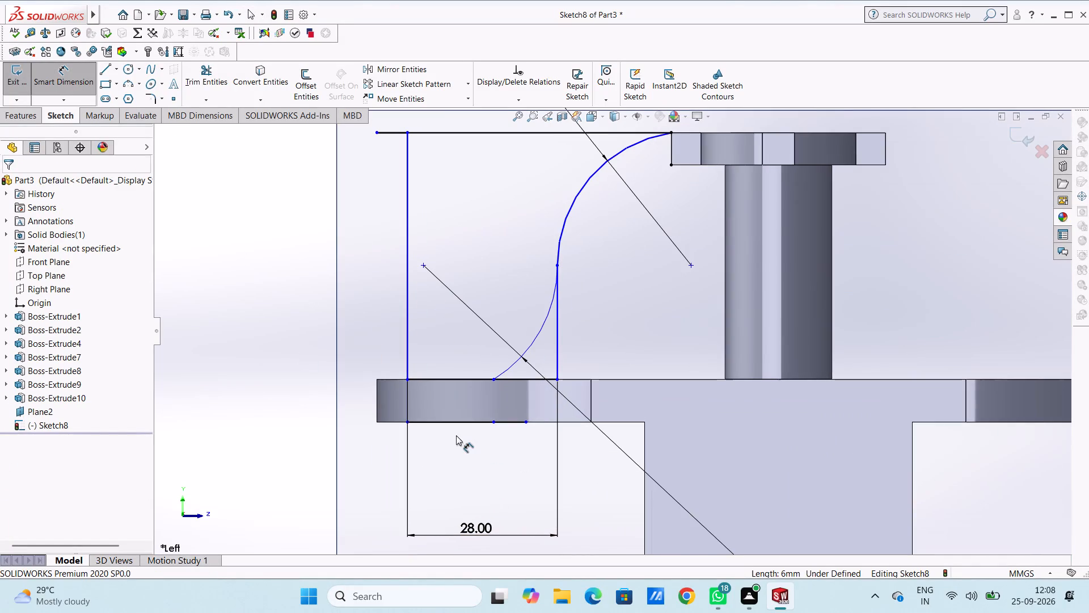
{"action": "left_click", "coordinate": [458, 423]}
{"action": "left_click", "coordinate": [462, 473]}
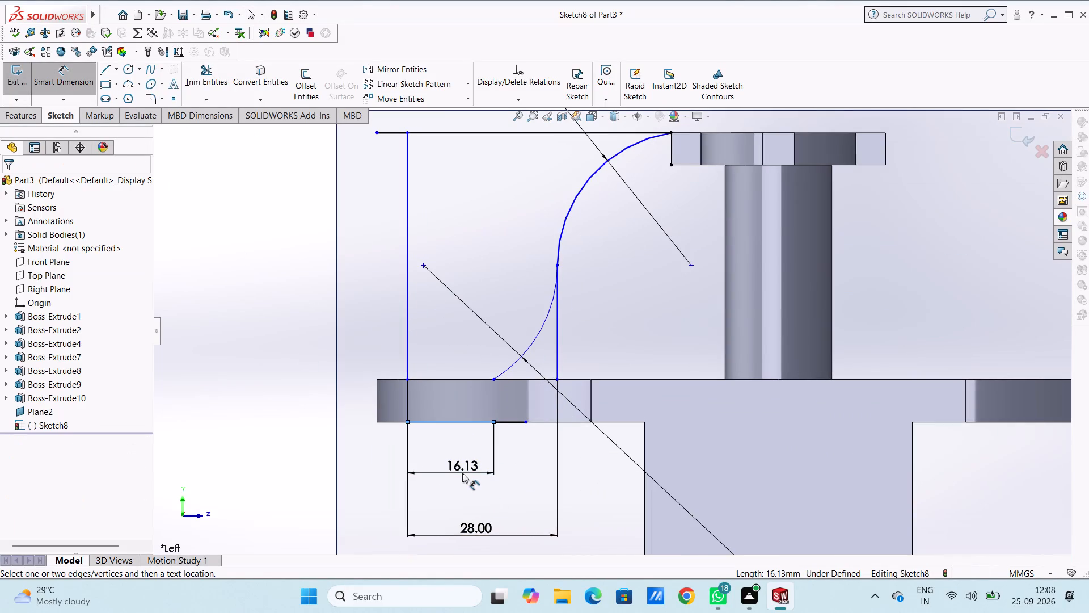
{"action": "left_click", "coordinate": [413, 454]}
{"action": "left_click", "coordinate": [379, 457]}
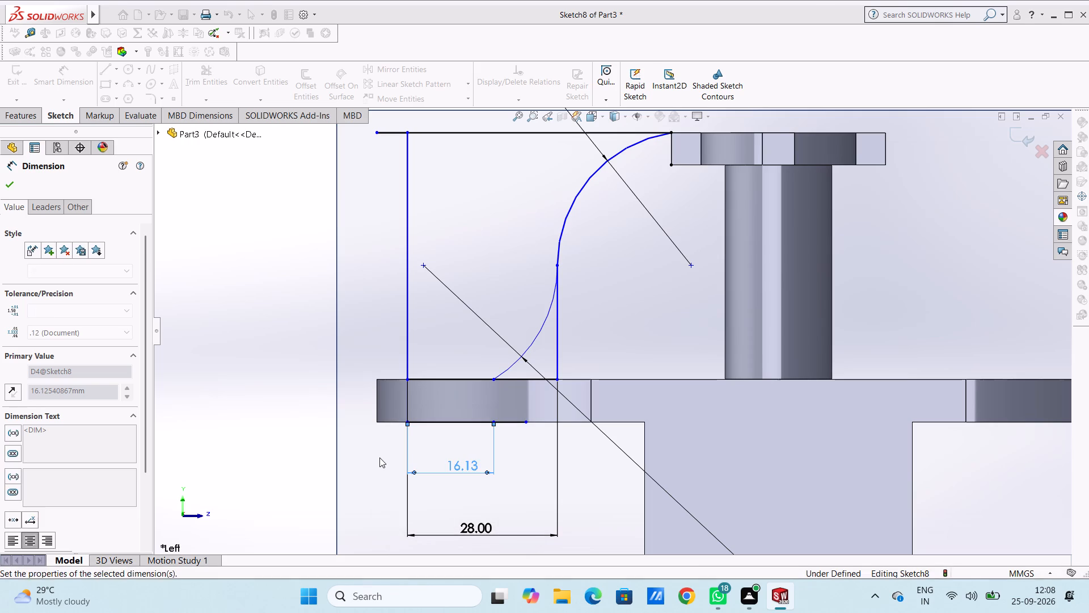
{"action": "left_click", "coordinate": [514, 421]}
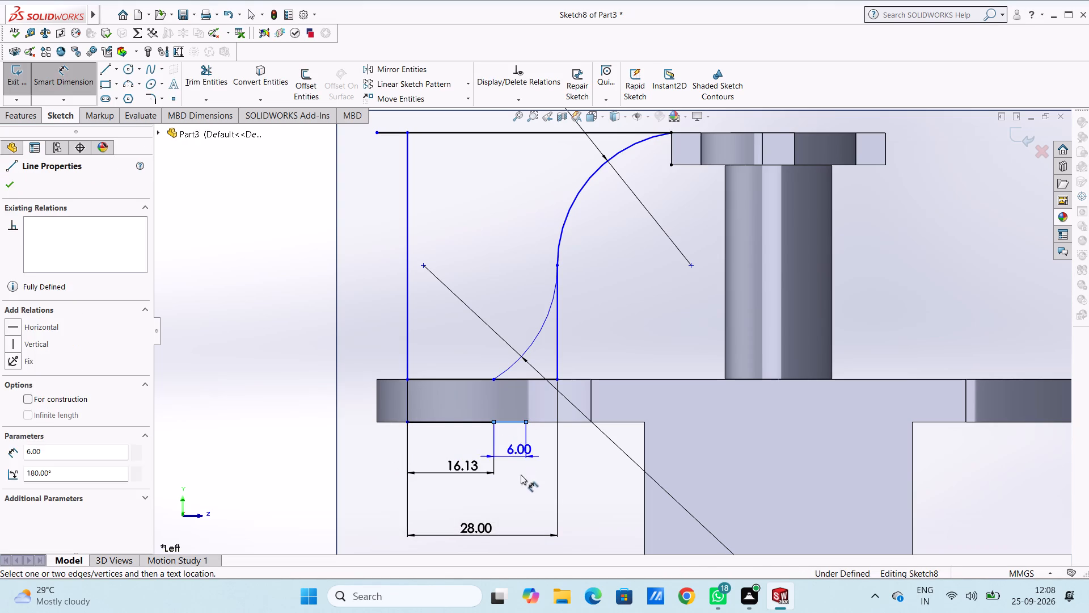
{"action": "left_click", "coordinate": [521, 485]}
{"action": "left_click_drag", "start_coordinate": [469, 469], "coordinate": [466, 469]}
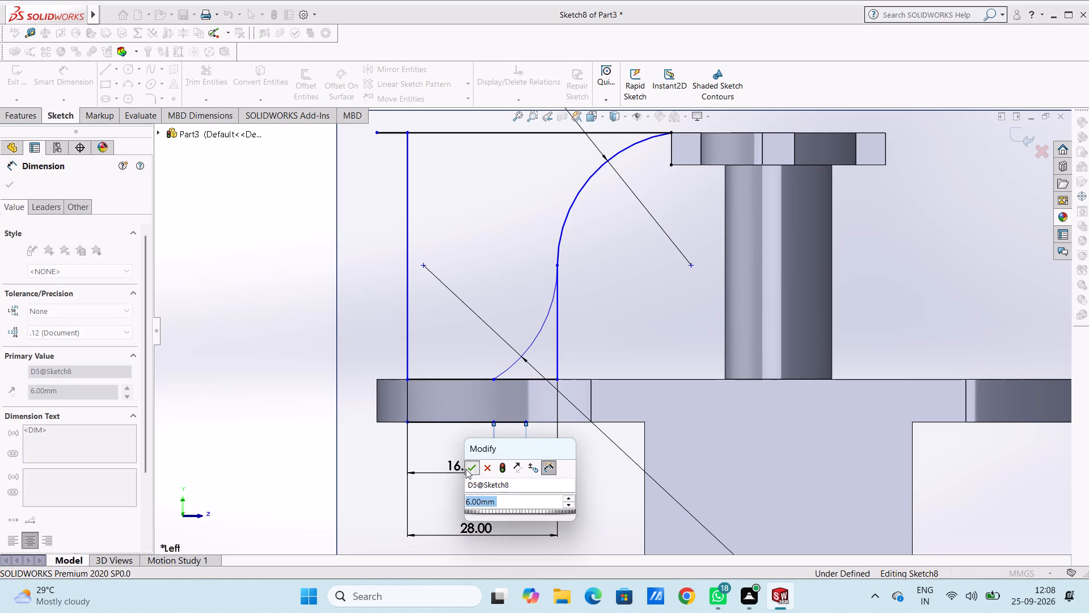
{"action": "left_click_drag", "start_coordinate": [466, 469], "coordinate": [462, 469]}
{"action": "left_click", "coordinate": [378, 456]}
{"action": "left_click", "coordinate": [409, 391]}
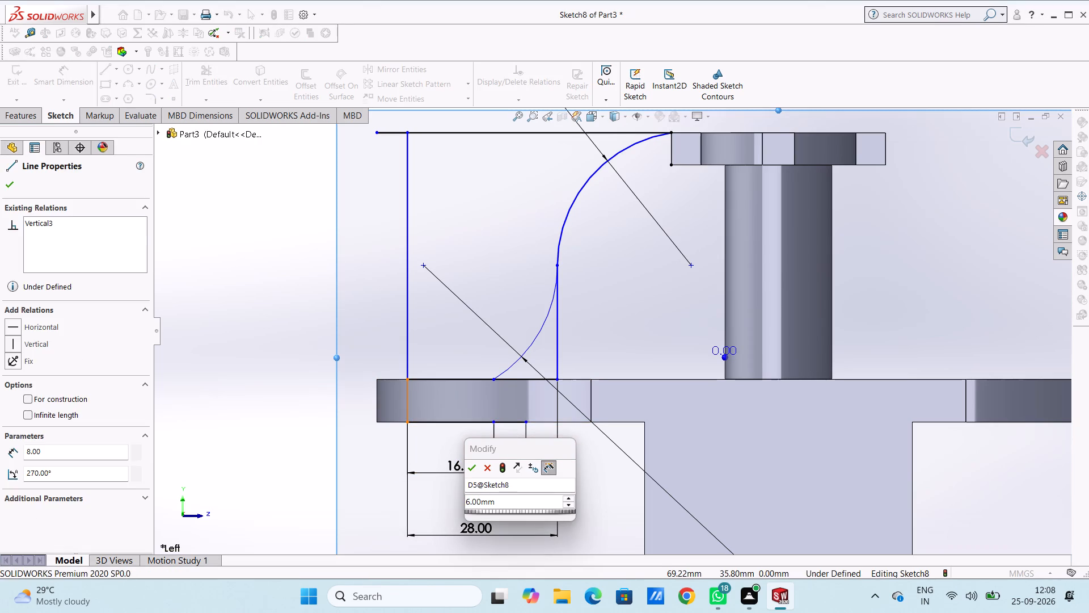
{"action": "left_click", "coordinate": [470, 467]}
{"action": "left_click", "coordinate": [289, 440]}
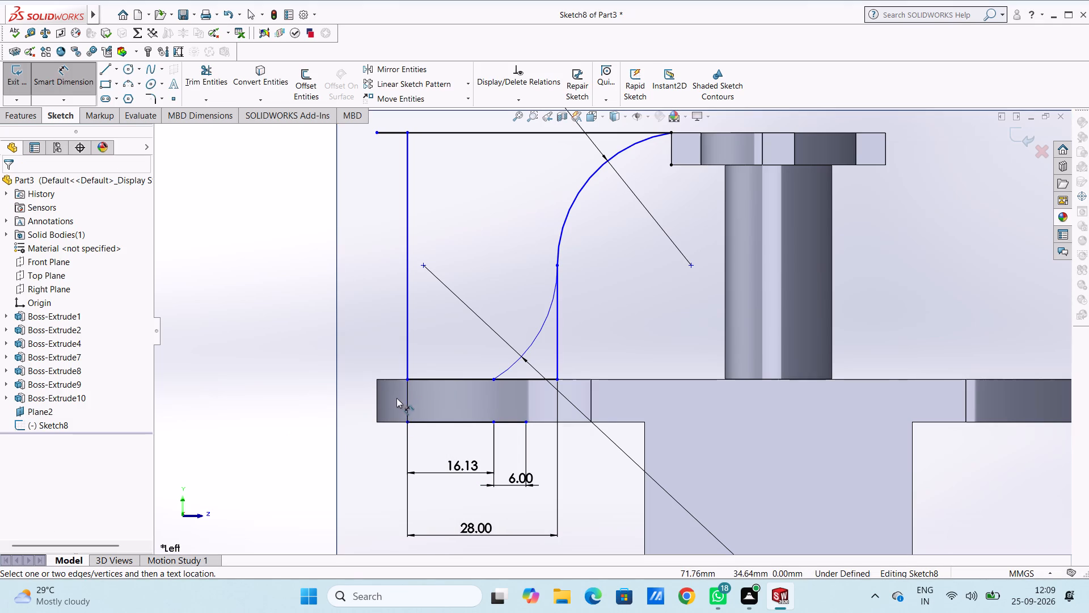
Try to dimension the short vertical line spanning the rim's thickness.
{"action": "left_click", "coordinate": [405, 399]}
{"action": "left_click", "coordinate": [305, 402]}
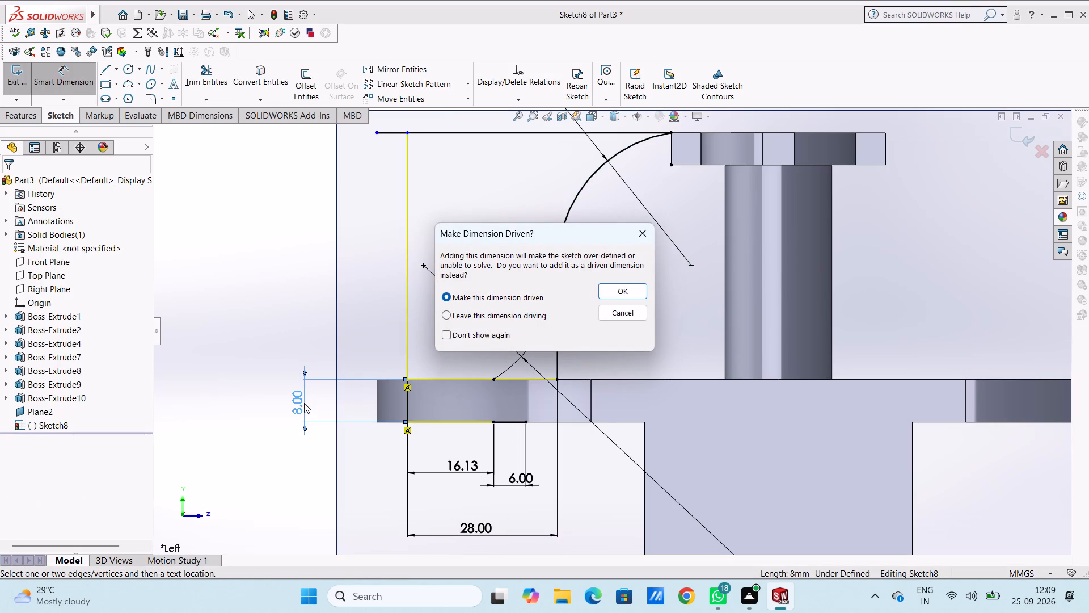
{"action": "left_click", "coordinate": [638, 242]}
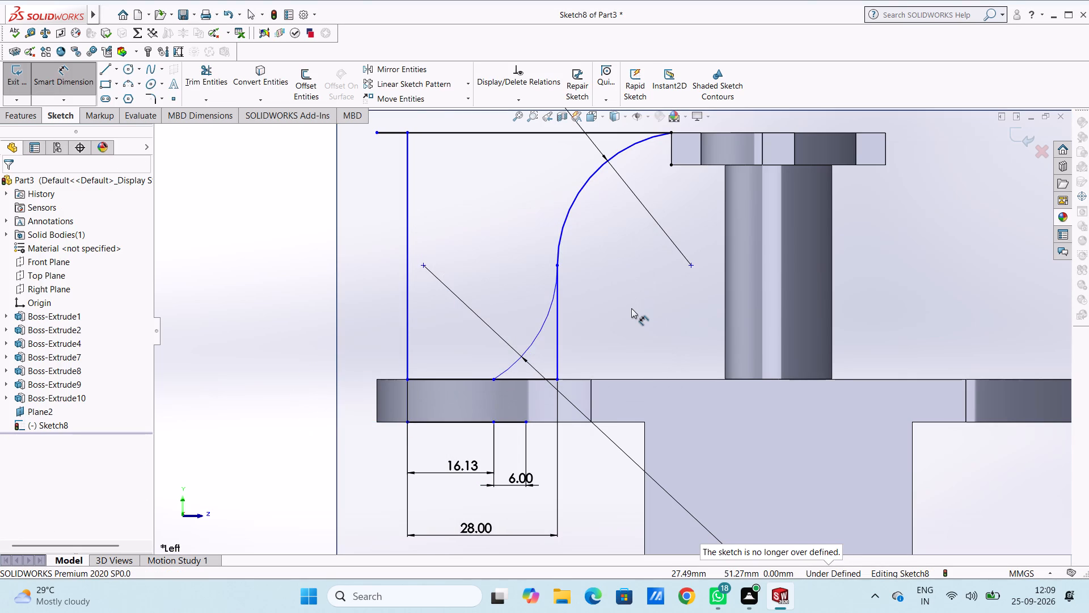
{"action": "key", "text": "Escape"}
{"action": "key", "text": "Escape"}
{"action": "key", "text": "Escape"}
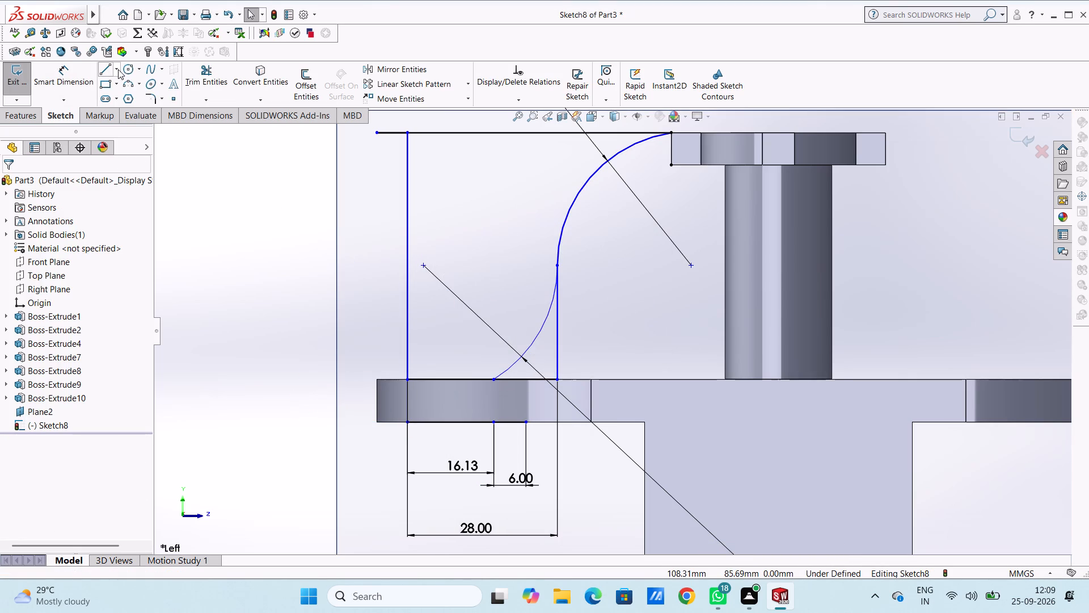
Draw an 8 mm horizontal line from the point where the two 25 mm arcs meet, toward the centre post.
{"action": "left_click", "coordinate": [101, 72]}
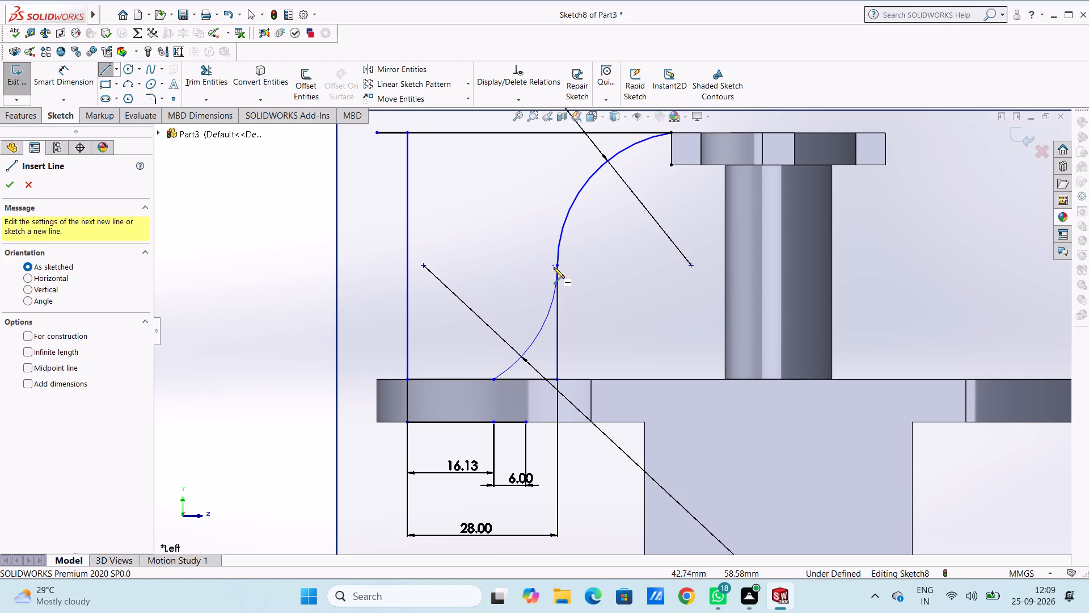
{"action": "left_click", "coordinate": [556, 266]}
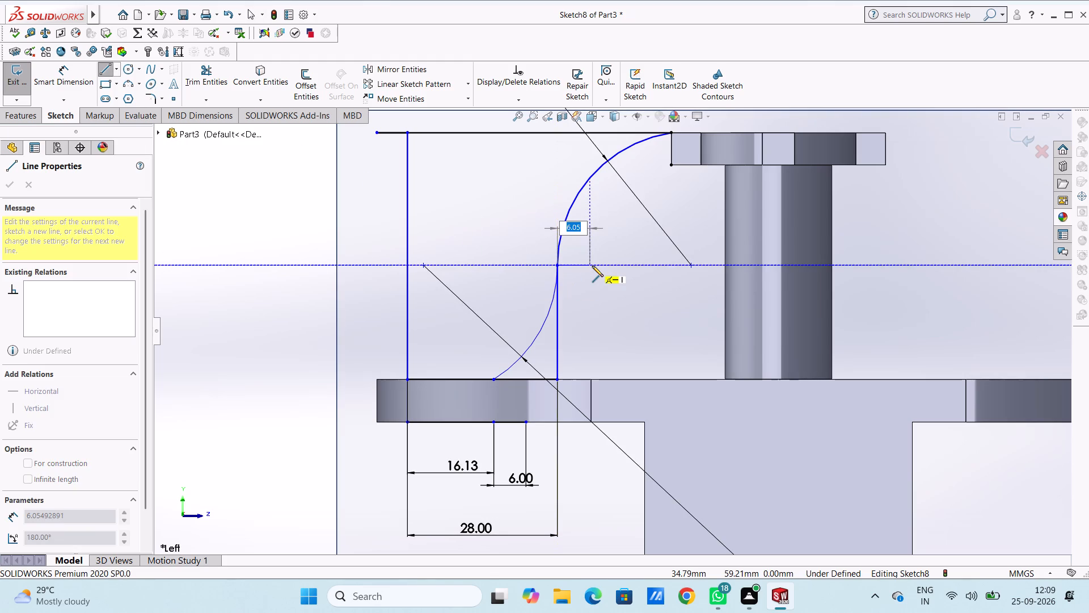
{"action": "key", "text": "8"}
{"action": "key", "text": "Return"}
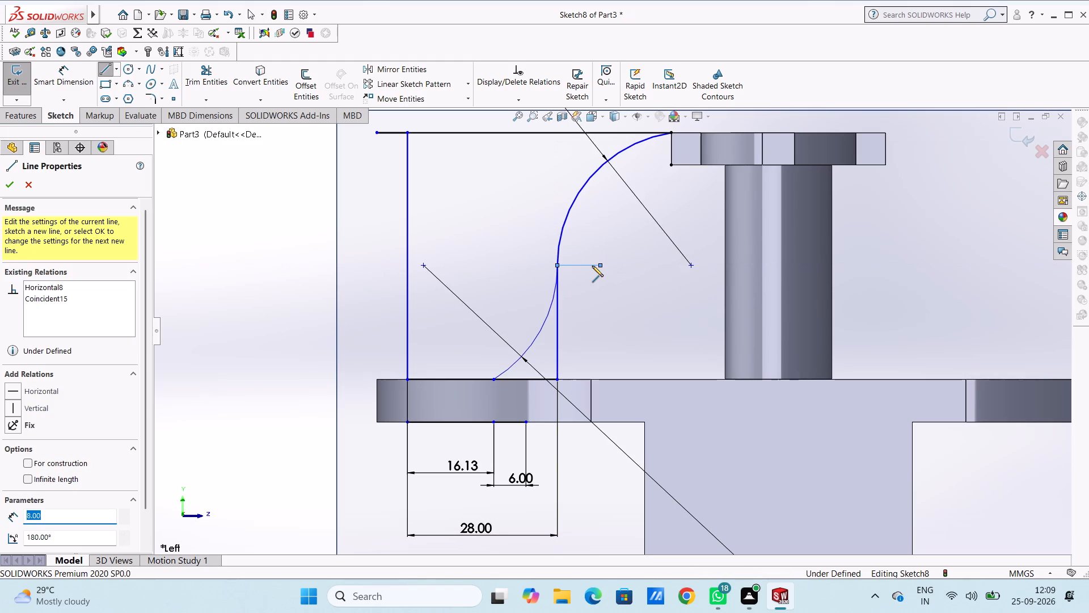
{"action": "key", "text": "Escape"}
{"action": "key", "text": "Escape"}
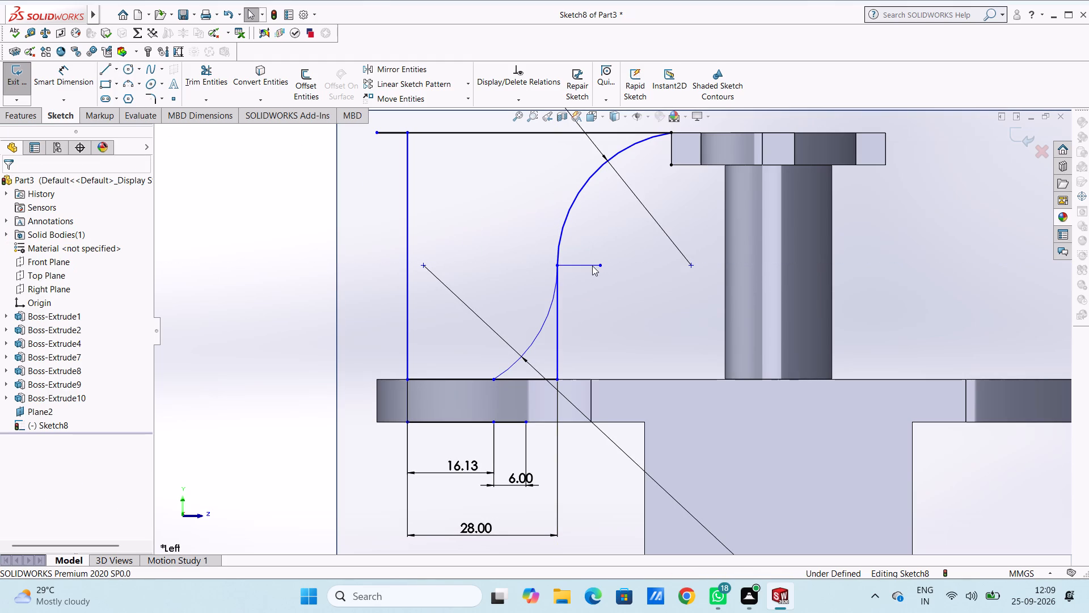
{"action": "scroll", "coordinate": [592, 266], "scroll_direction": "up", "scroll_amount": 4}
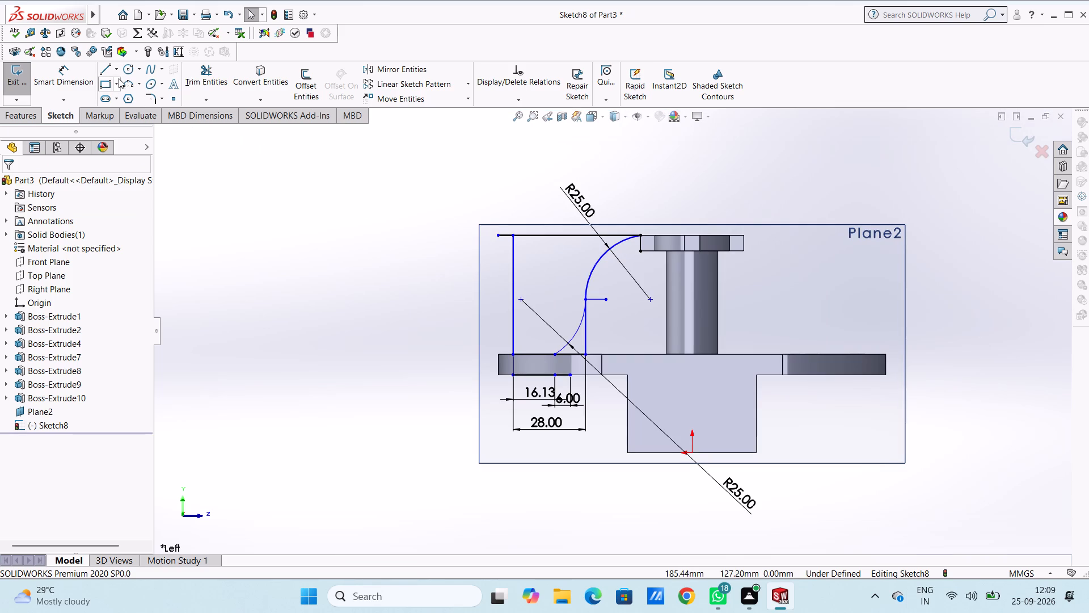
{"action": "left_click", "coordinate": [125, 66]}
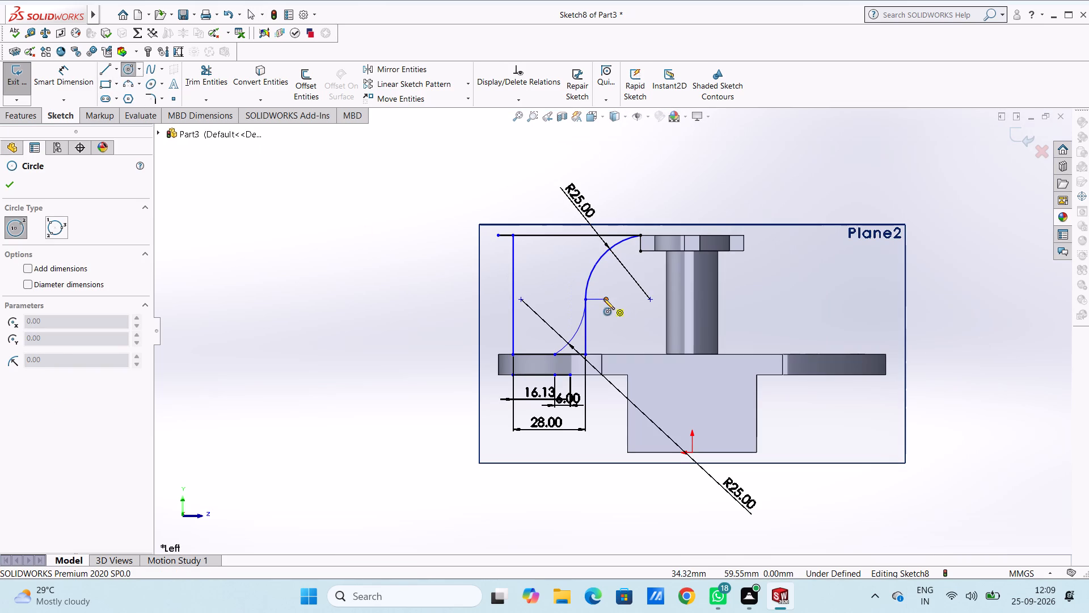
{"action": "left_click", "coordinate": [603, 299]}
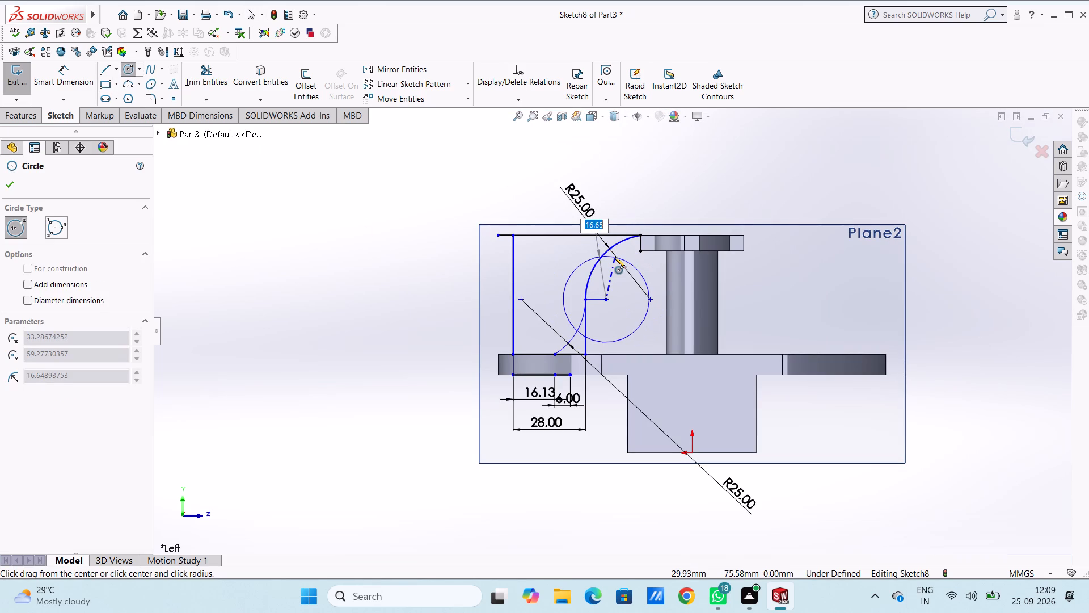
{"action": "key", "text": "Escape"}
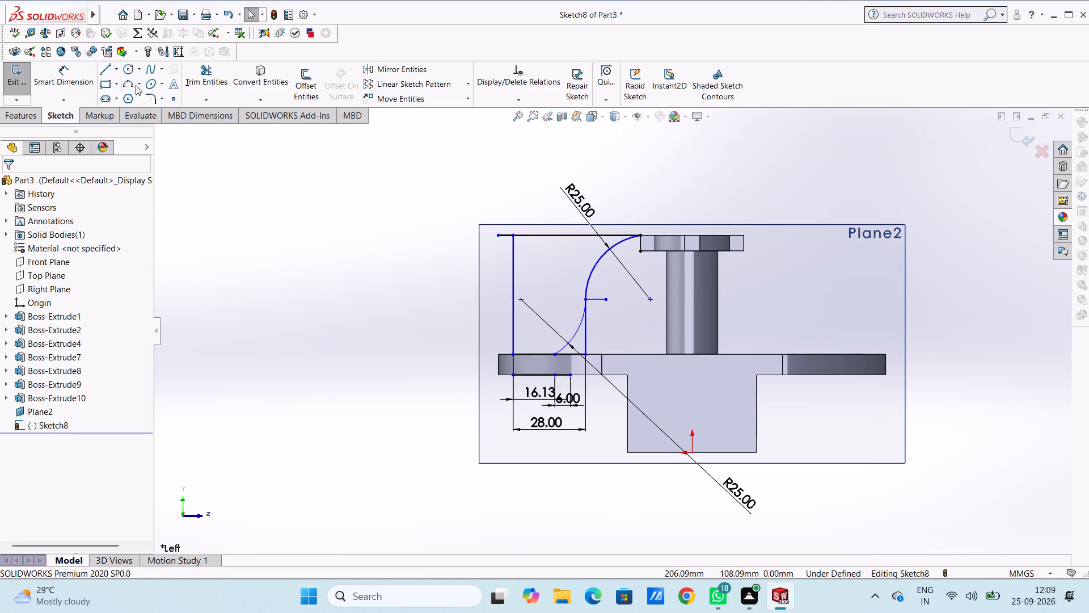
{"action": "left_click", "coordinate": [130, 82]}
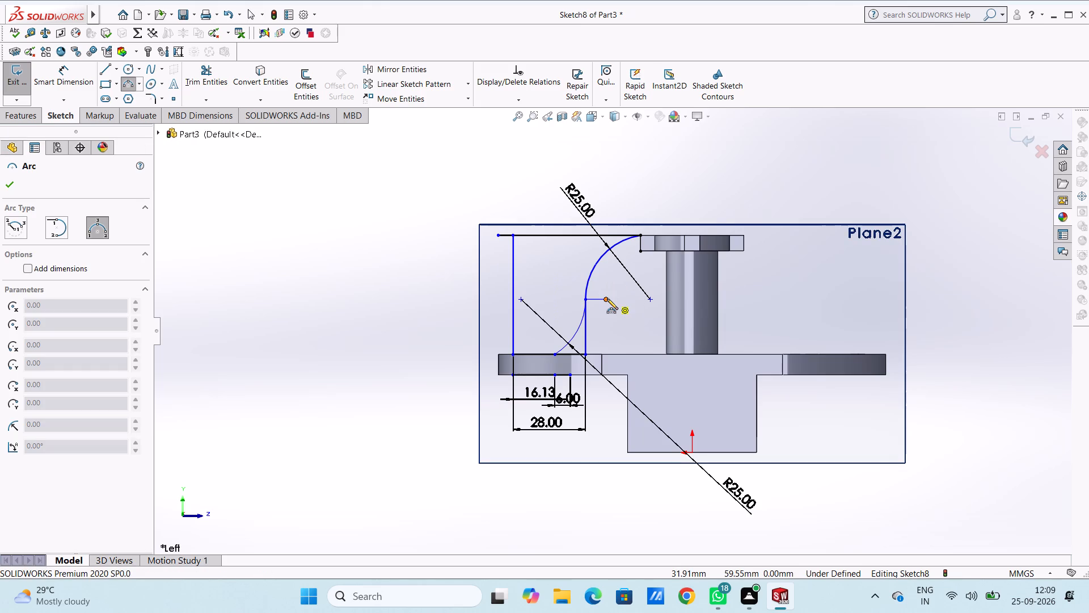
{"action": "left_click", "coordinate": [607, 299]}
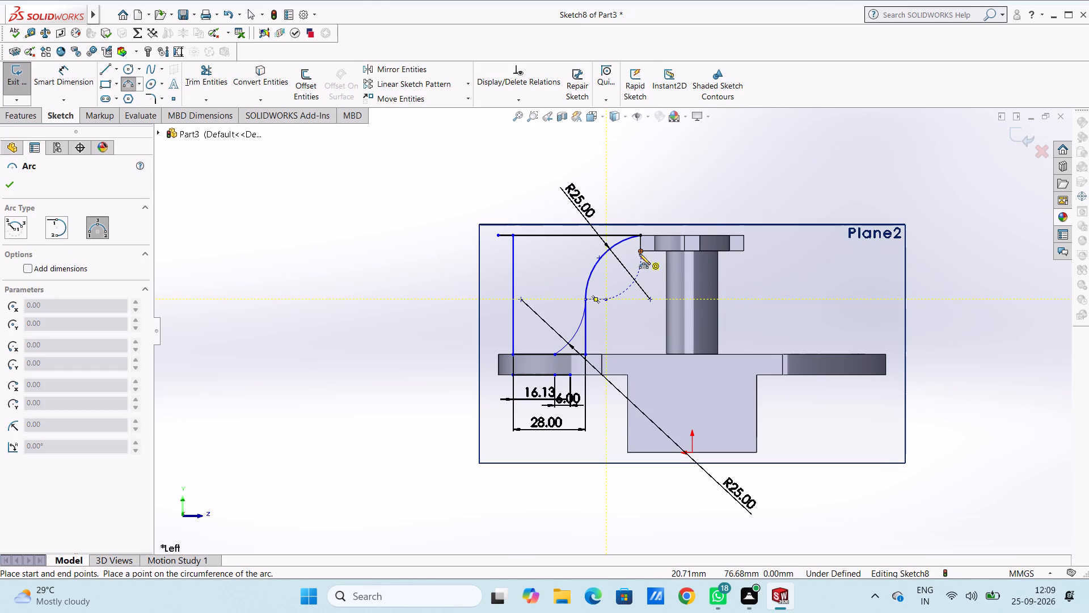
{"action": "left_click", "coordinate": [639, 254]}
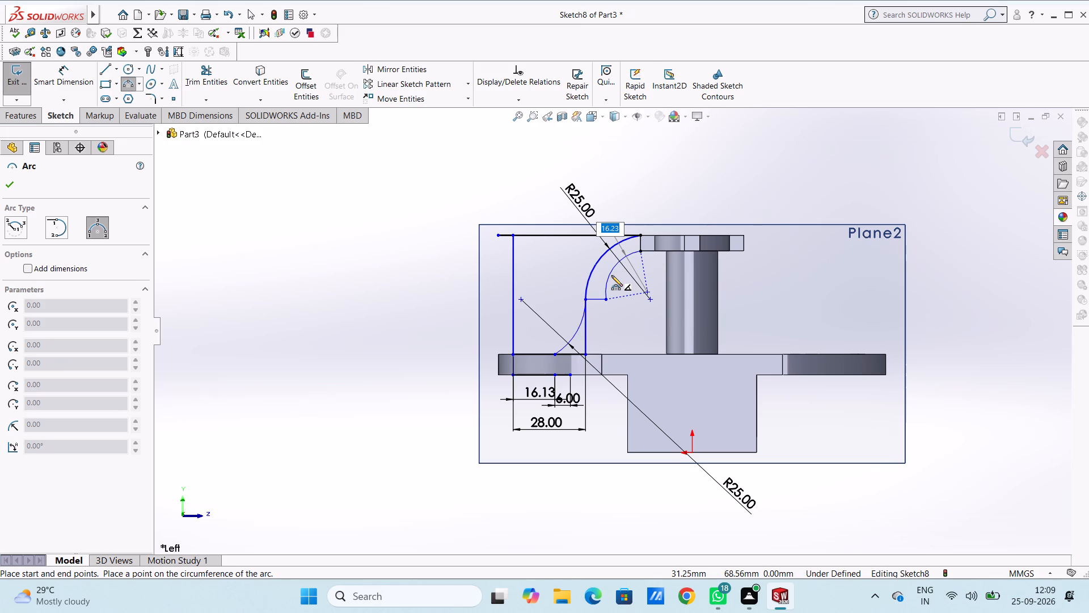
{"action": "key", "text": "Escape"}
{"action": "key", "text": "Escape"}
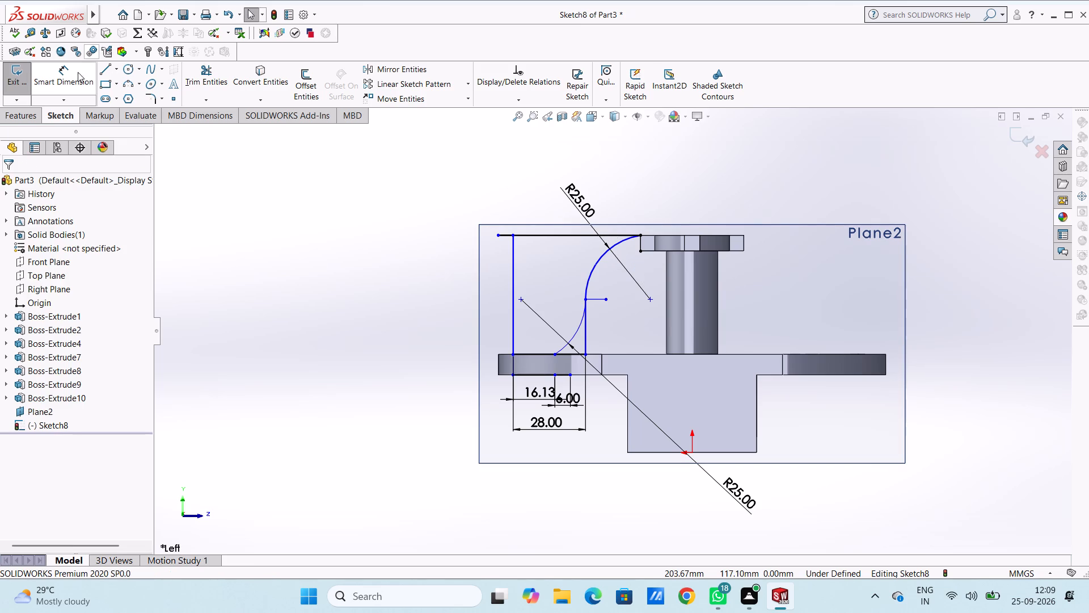
Dimension the short horizontal line at the two arcs' meeting point and set its length to 6 mm.
{"action": "left_click", "coordinate": [78, 72]}
{"action": "left_click", "coordinate": [596, 302]}
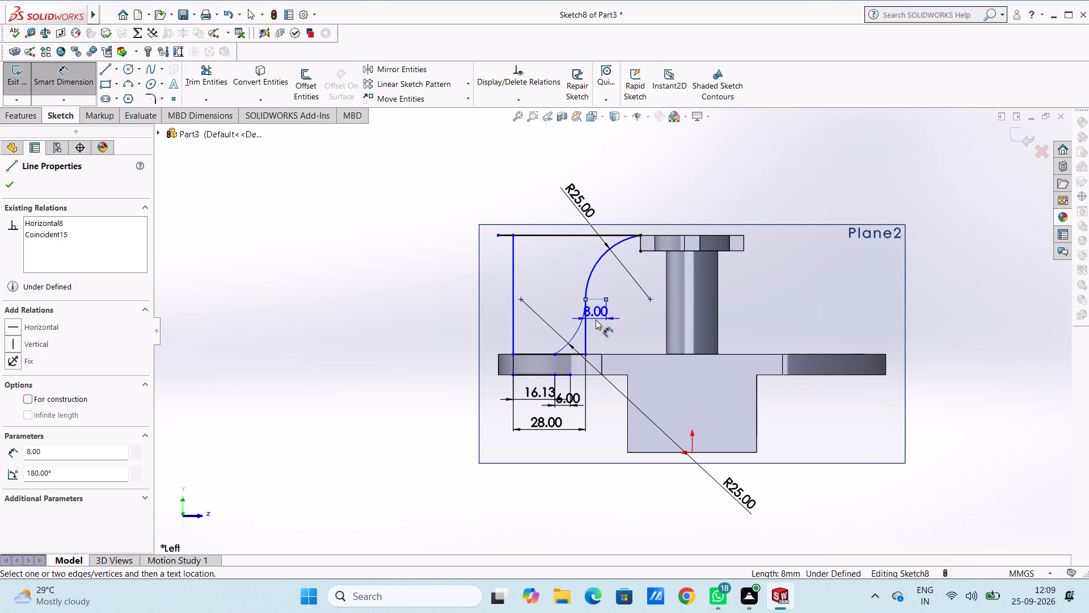
{"action": "left_click", "coordinate": [568, 526]}
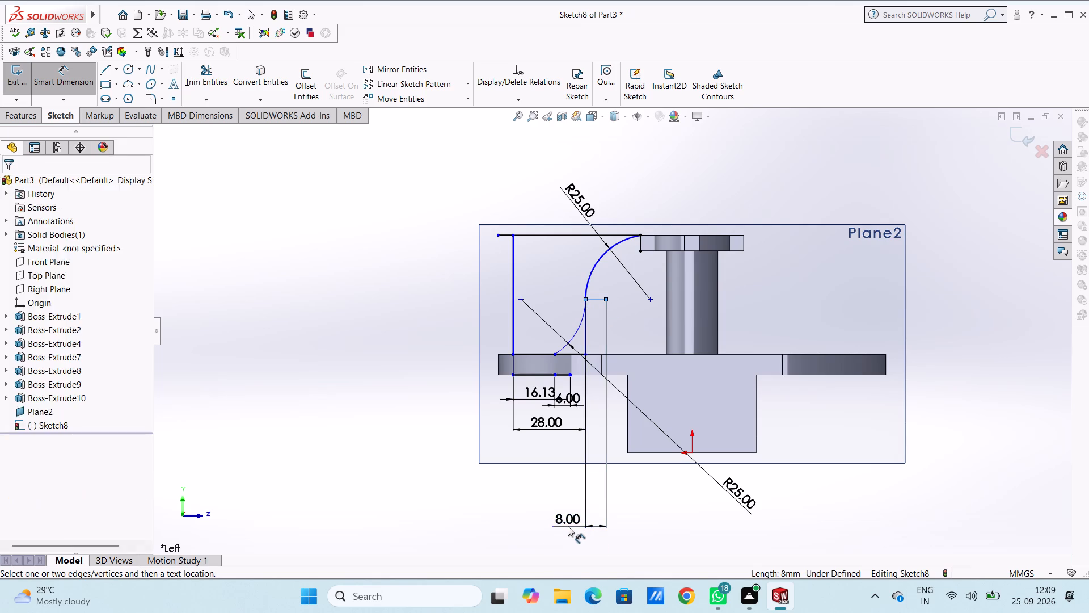
{"action": "key", "text": "6"}
{"action": "key", "text": "Return"}
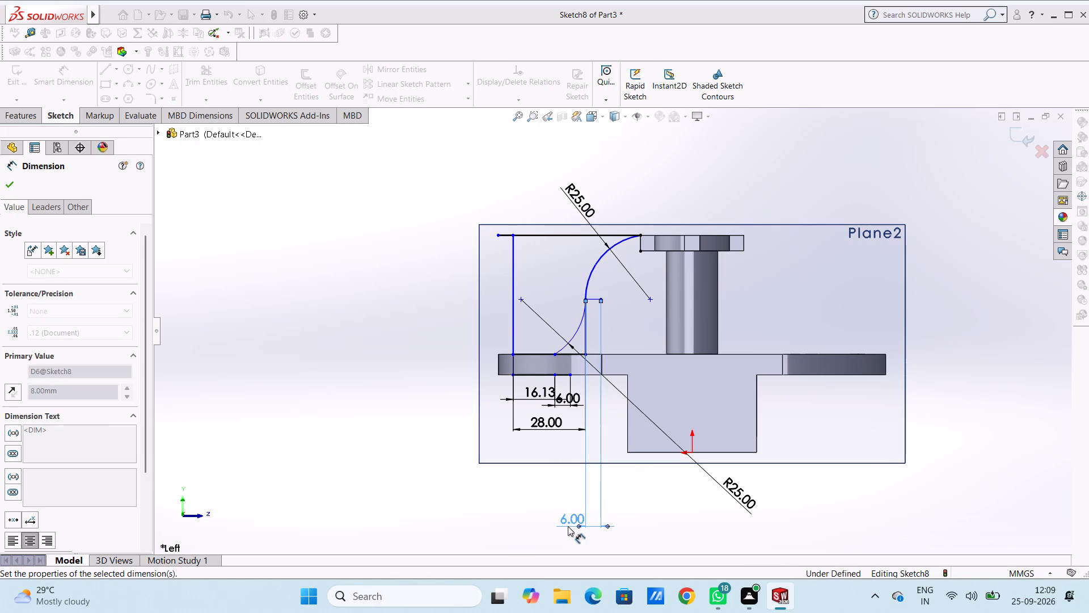
Draw a three-point arc of 19 mm radius from the free end of the 6 mm connecting line to the hub's lower corner.
{"action": "left_click", "coordinate": [386, 468]}
{"action": "key", "text": "Escape"}
{"action": "key", "text": "Escape"}
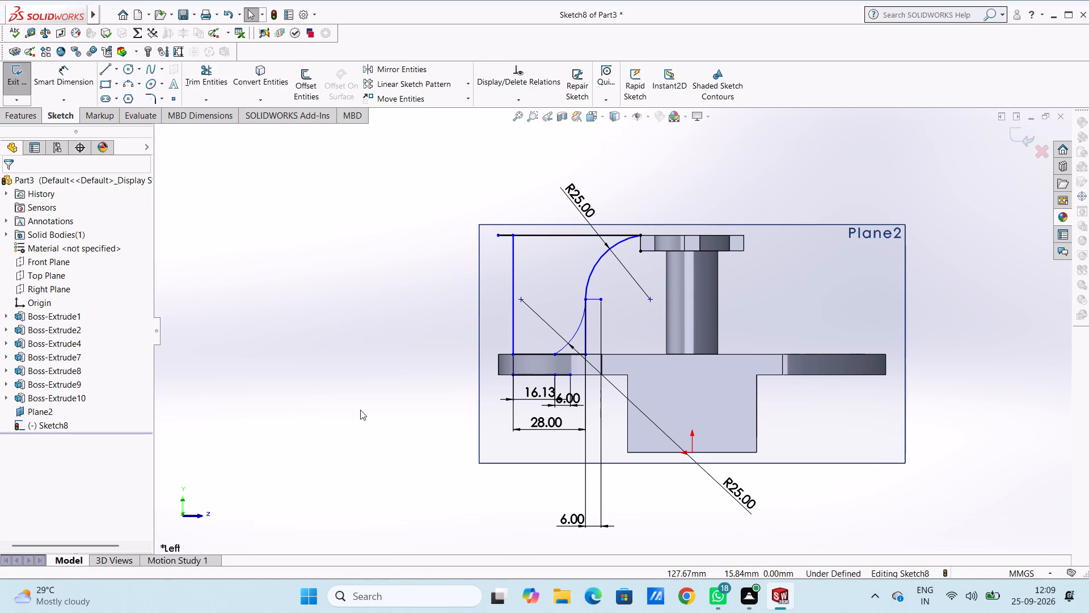
{"action": "left_click", "coordinate": [126, 81]}
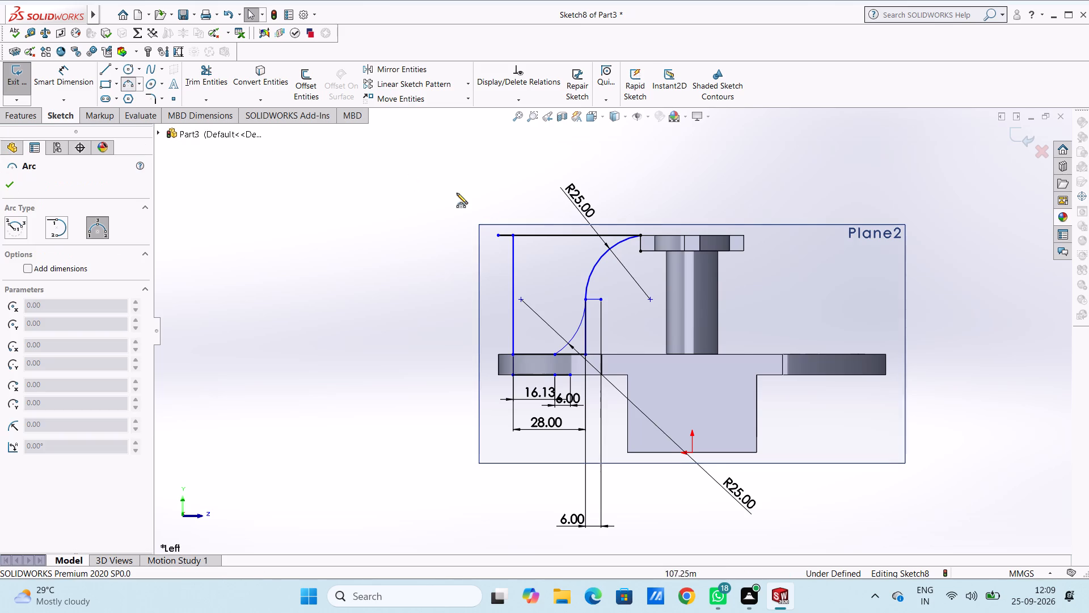
{"action": "scroll", "coordinate": [644, 284], "scroll_direction": "down", "scroll_amount": 4}
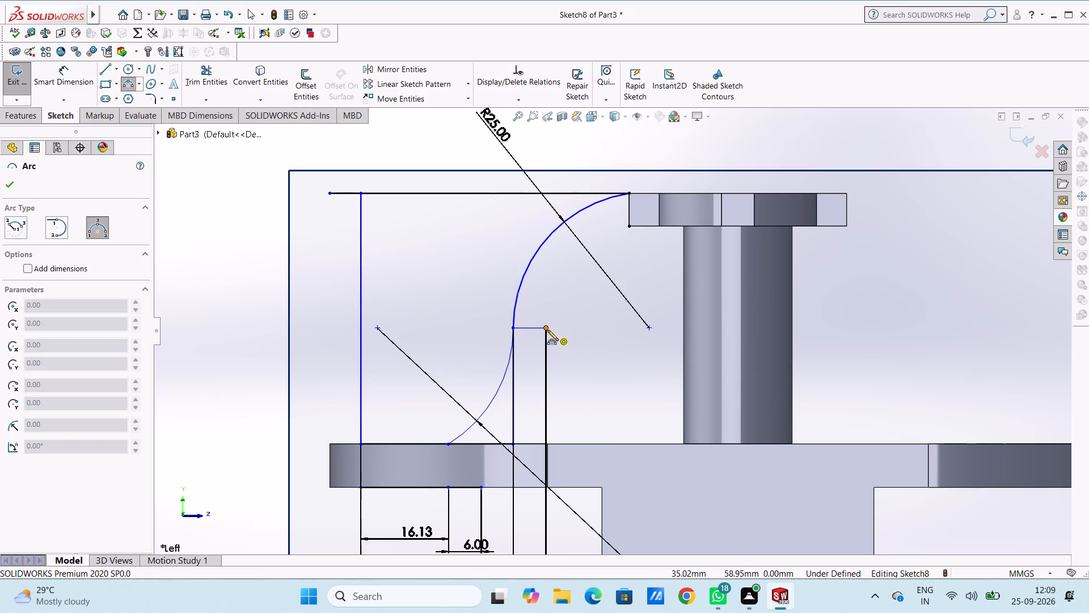
{"action": "left_click", "coordinate": [547, 330]}
{"action": "left_click", "coordinate": [628, 226]}
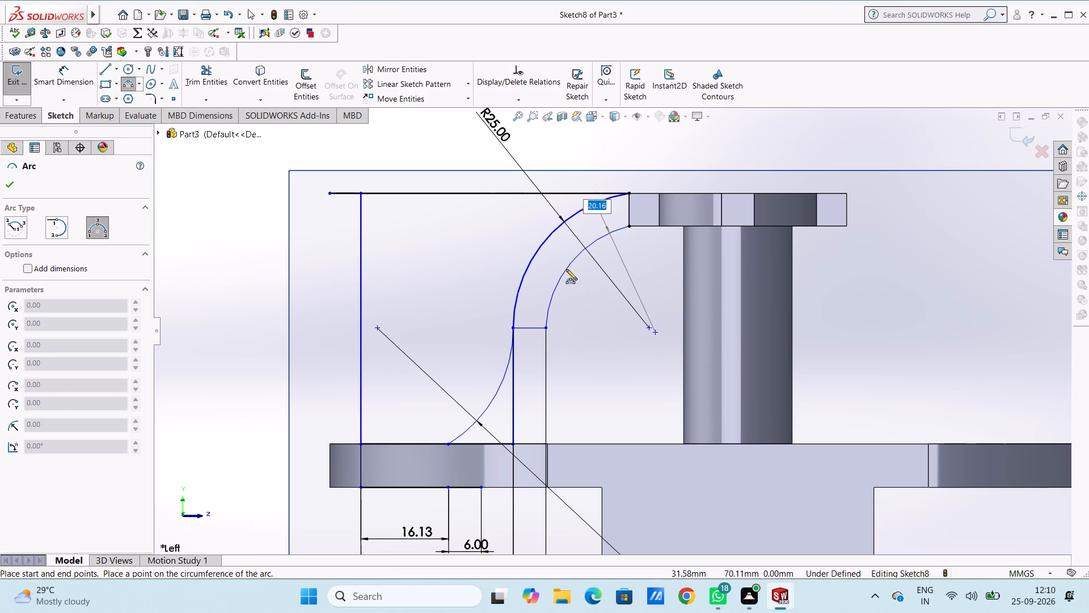
{"action": "type", "text": "19"}
{"action": "key", "text": "Return"}
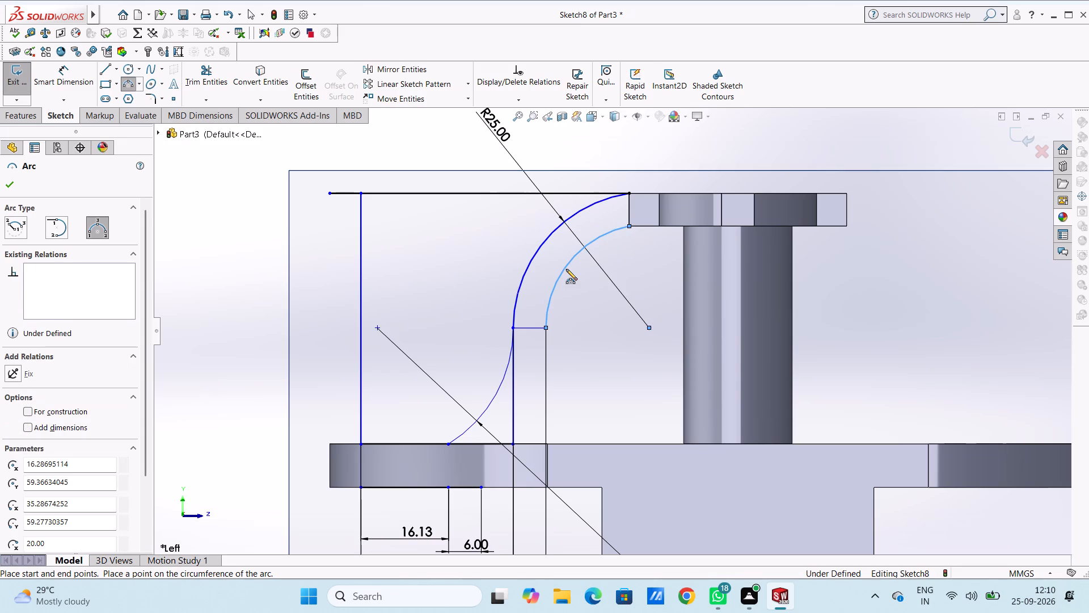
{"action": "key", "text": "Escape"}
{"action": "key", "text": "Escape"}
{"action": "key", "text": "Escape"}
{"action": "scroll", "coordinate": [566, 269], "scroll_direction": "up", "scroll_amount": 3}
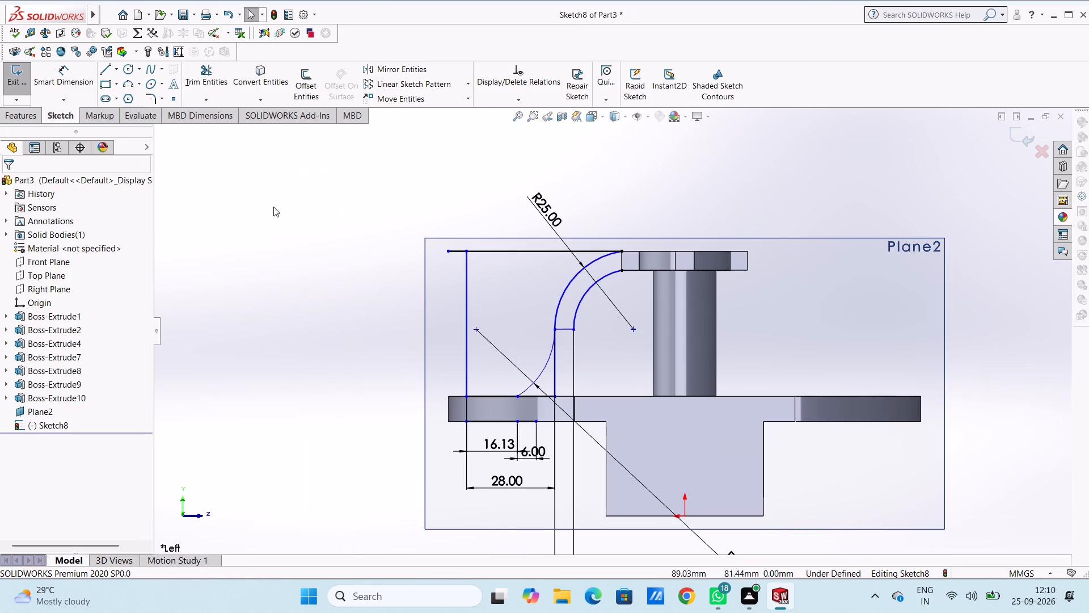
Dimension the radius of the arm's upper inner arc.
{"action": "left_click", "coordinate": [68, 83]}
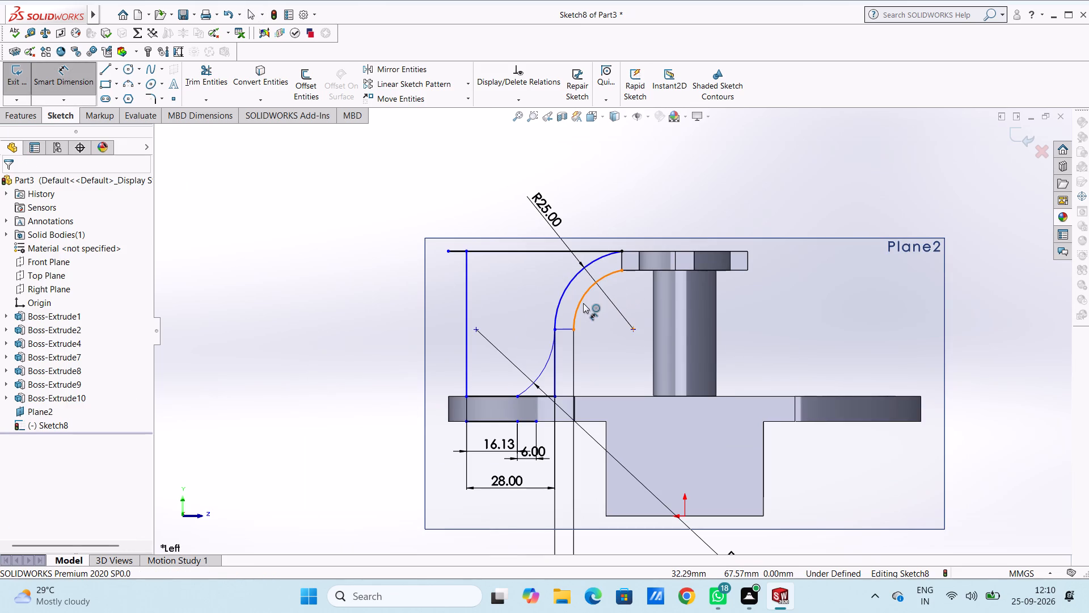
{"action": "left_click", "coordinate": [583, 303]}
{"action": "left_click", "coordinate": [827, 493]}
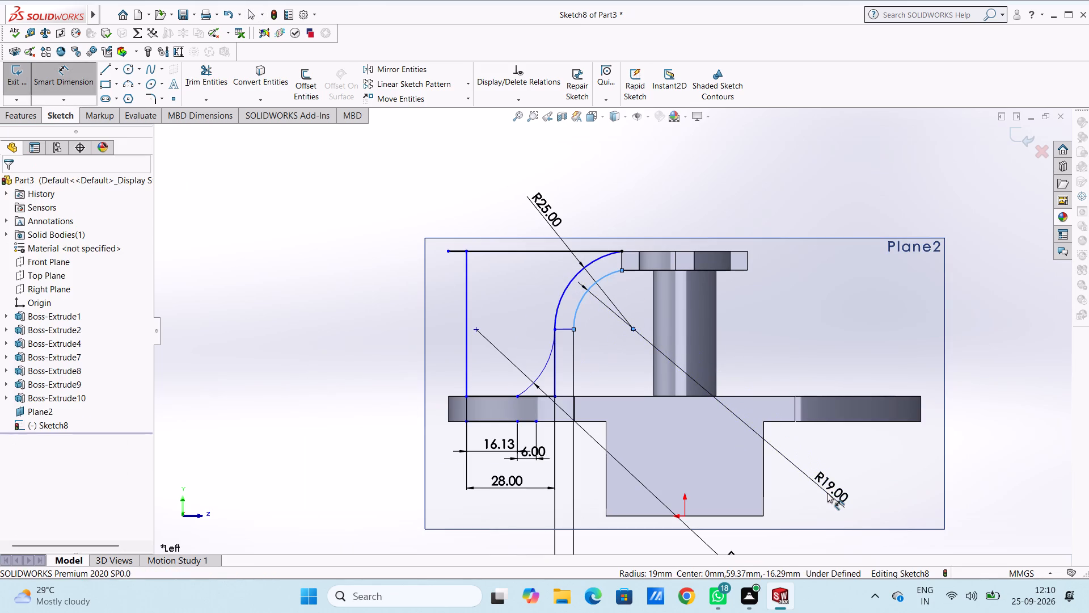
{"action": "left_click", "coordinate": [779, 477]}
{"action": "left_click", "coordinate": [840, 442]}
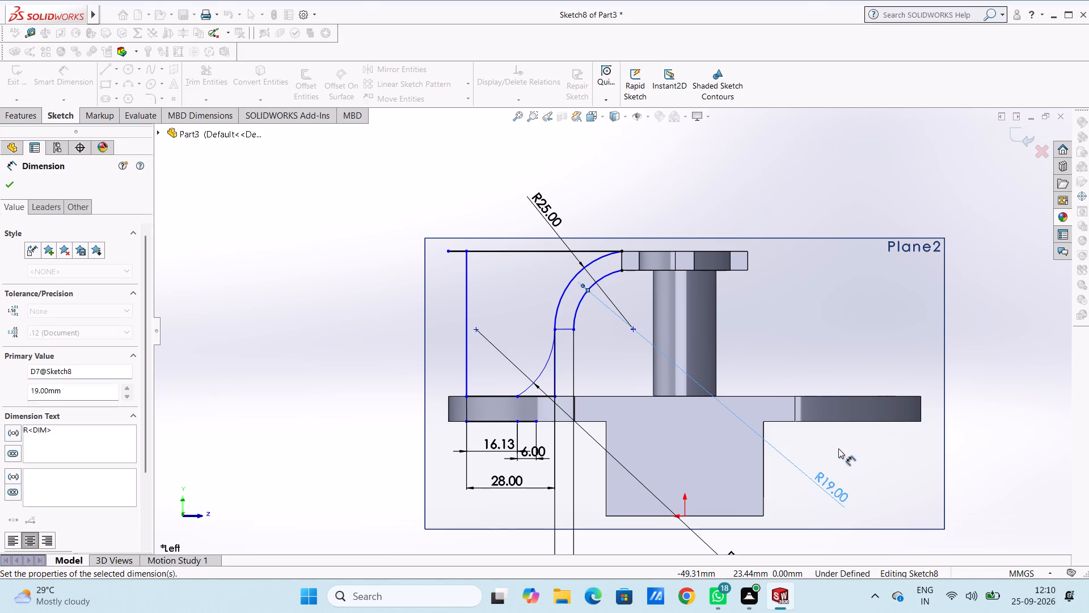
{"action": "key", "text": "Escape"}
{"action": "key", "text": "Escape"}
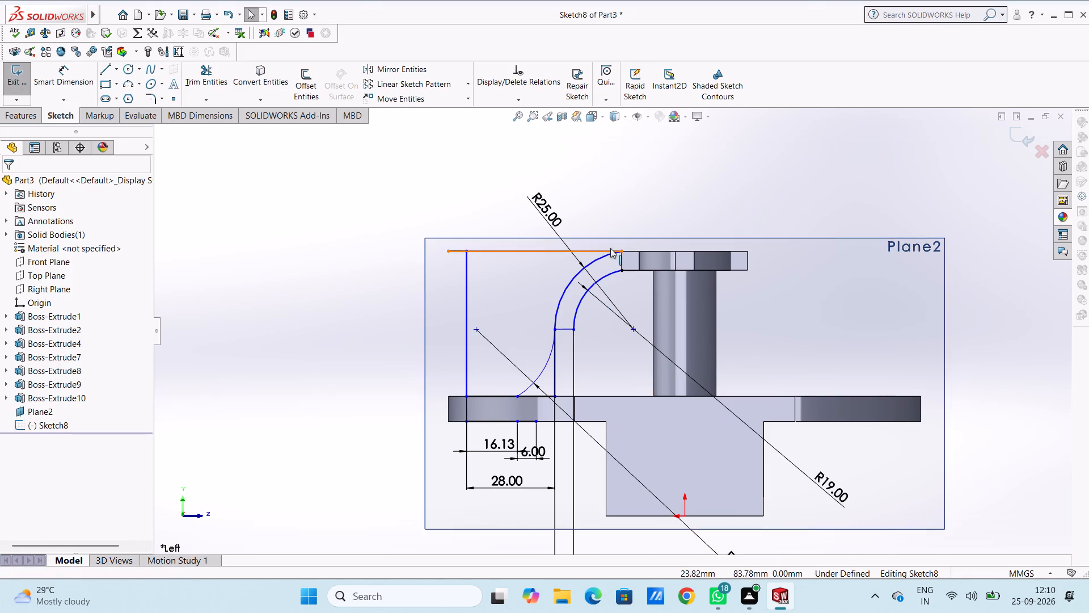
Draw a vertical line about 29 mm down from the upper inner arc to the rim's bottom level, and a horizontal line about 12 mm back to the 6 mm line.
{"action": "scroll", "coordinate": [611, 247], "scroll_direction": "down", "scroll_amount": 5}
{"action": "scroll", "coordinate": [635, 330], "scroll_direction": "up", "scroll_amount": 4}
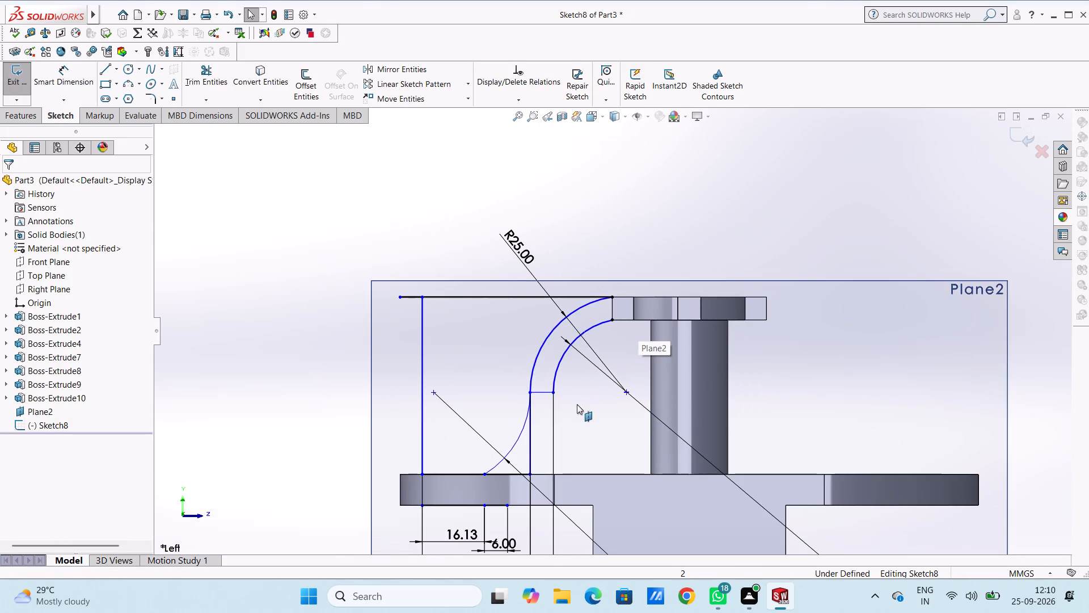
{"action": "scroll", "coordinate": [577, 404], "scroll_direction": "up", "scroll_amount": 1}
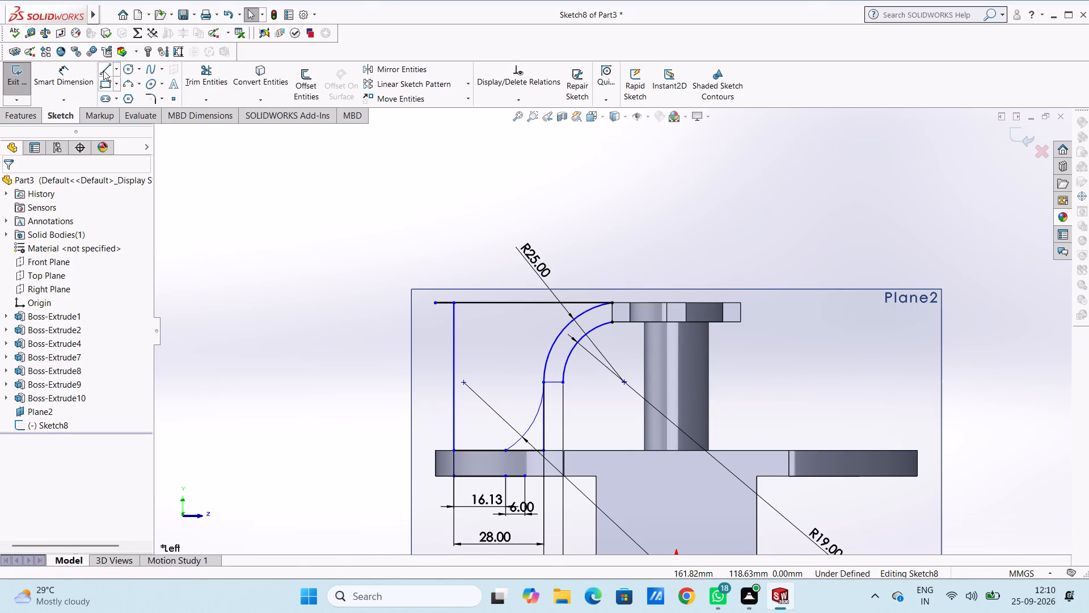
{"action": "left_click", "coordinate": [103, 70]}
{"action": "left_click", "coordinate": [564, 383]}
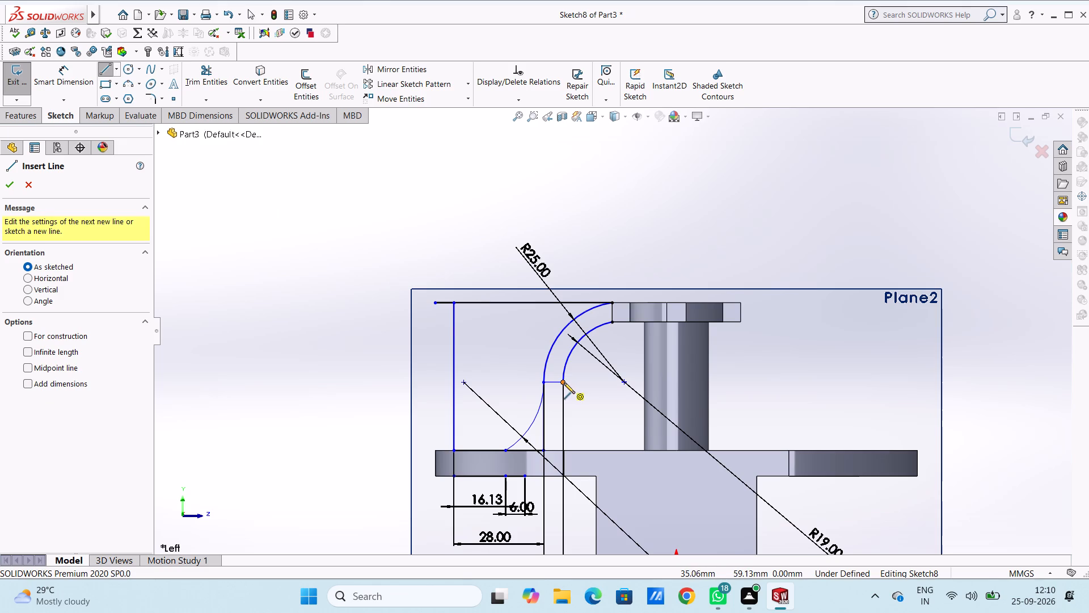
{"action": "left_click", "coordinate": [564, 476]}
{"action": "left_click", "coordinate": [527, 476]}
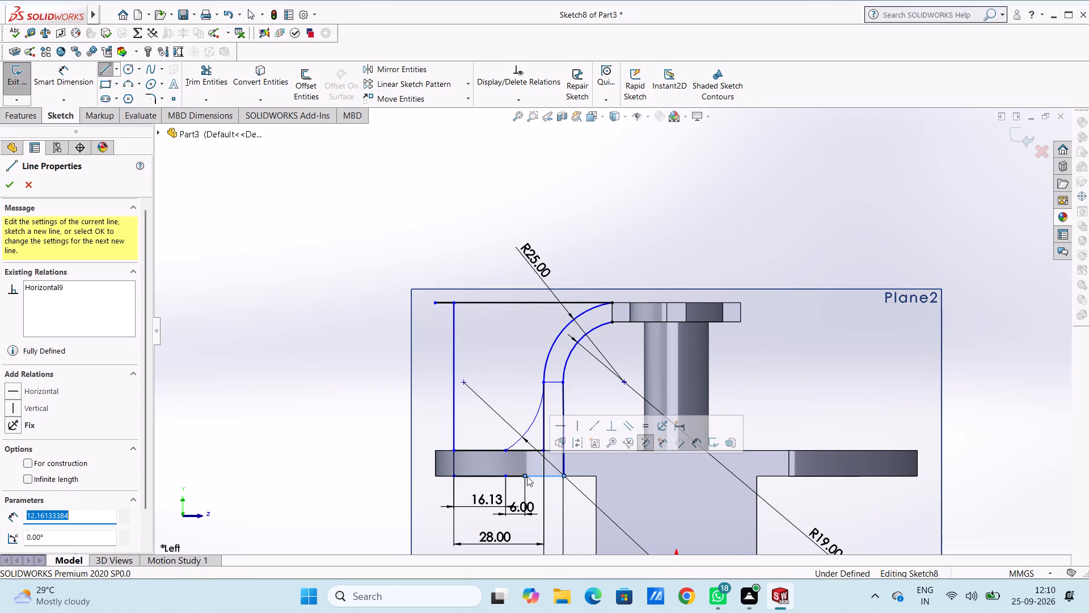
{"action": "key", "text": "Escape"}
{"action": "key", "text": "Escape"}
{"action": "key", "text": "Escape"}
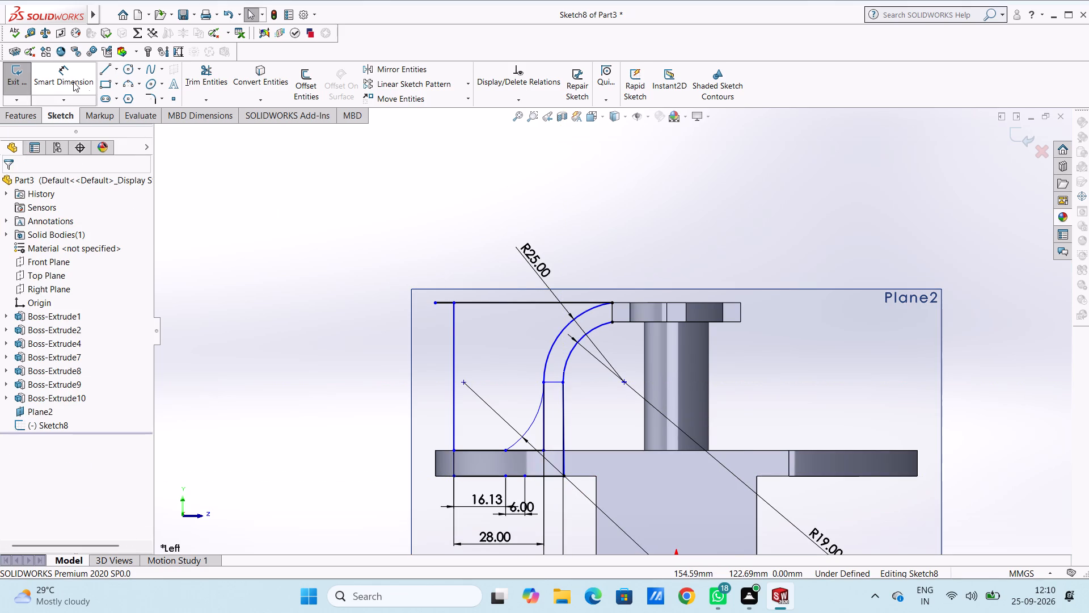
Draw a three-point arc of 31 mm radius from the upper inner arc's lower end to the 6 mm line's end on the rim's bottom edge.
{"action": "left_click", "coordinate": [128, 82]}
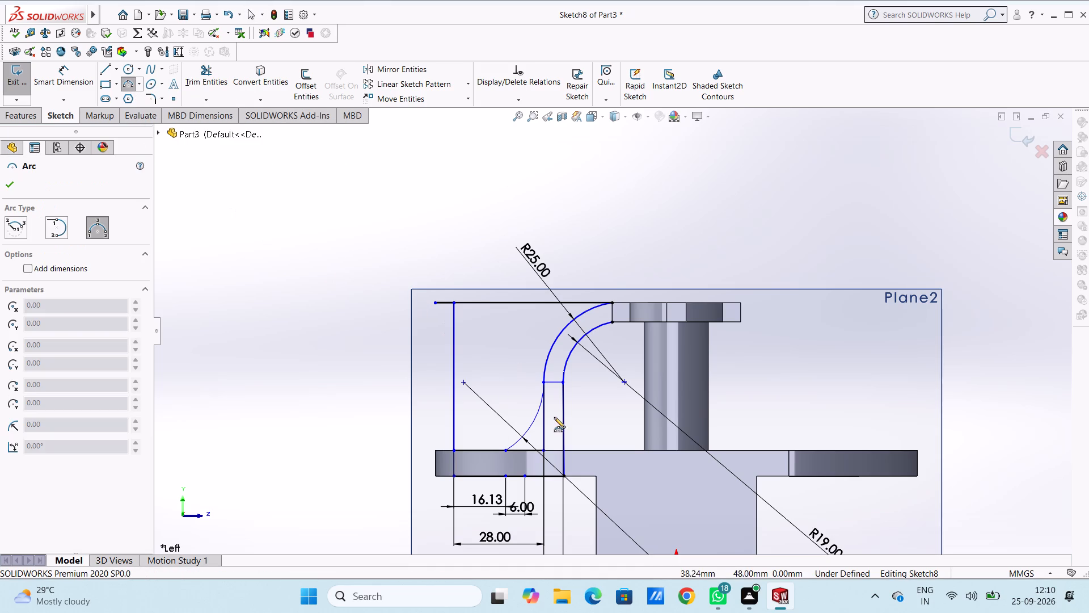
{"action": "left_click", "coordinate": [562, 381]}
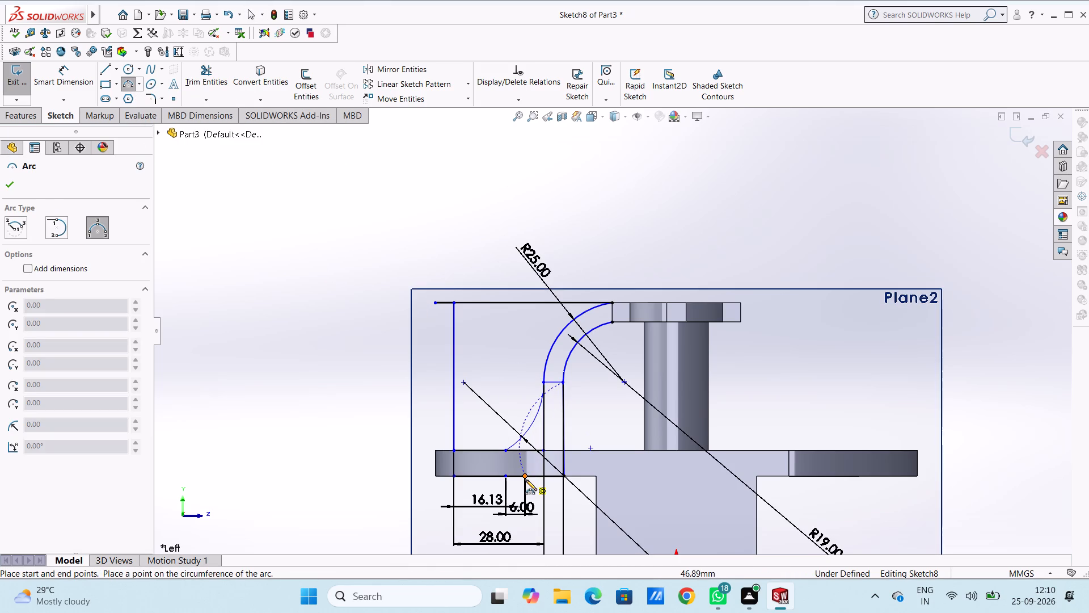
{"action": "left_click", "coordinate": [526, 477]}
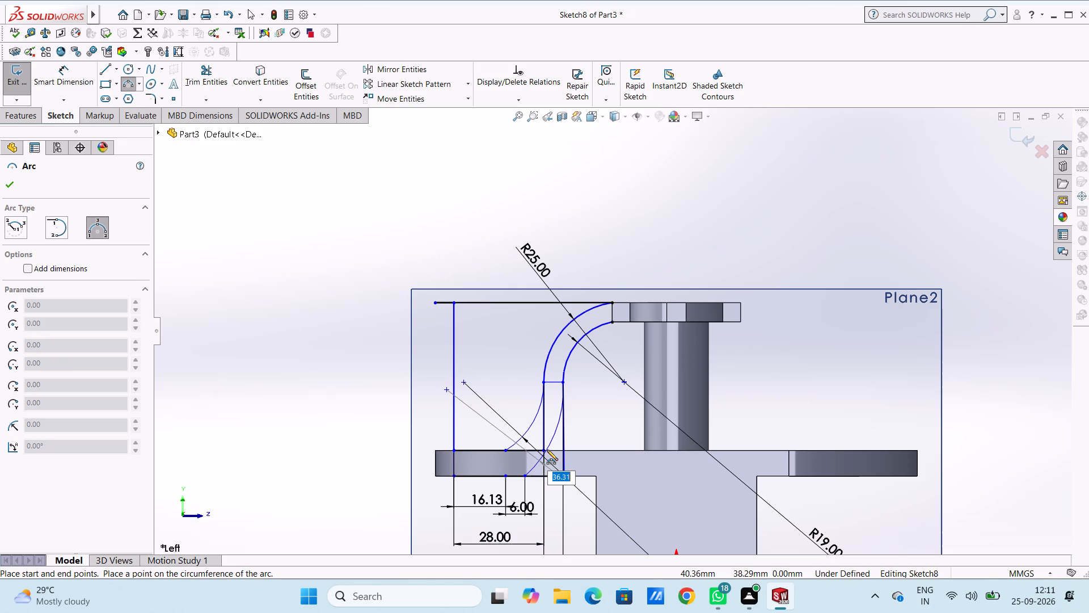
{"action": "type", "text": "31"}
{"action": "key", "text": "Return"}
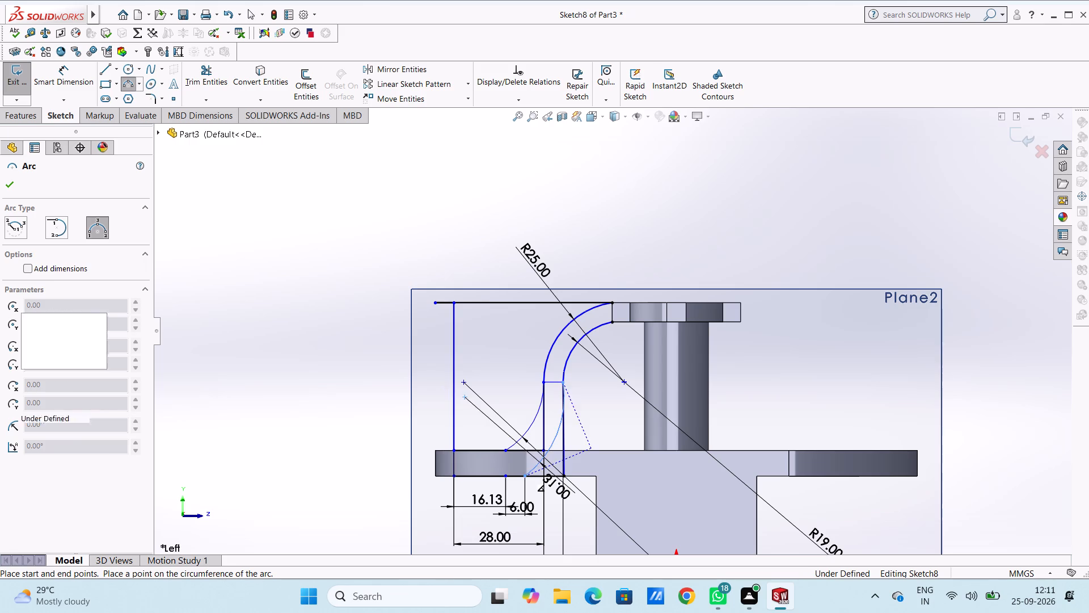
{"action": "key", "text": "Escape"}
{"action": "key", "text": "Escape"}
{"action": "key", "text": "Escape"}
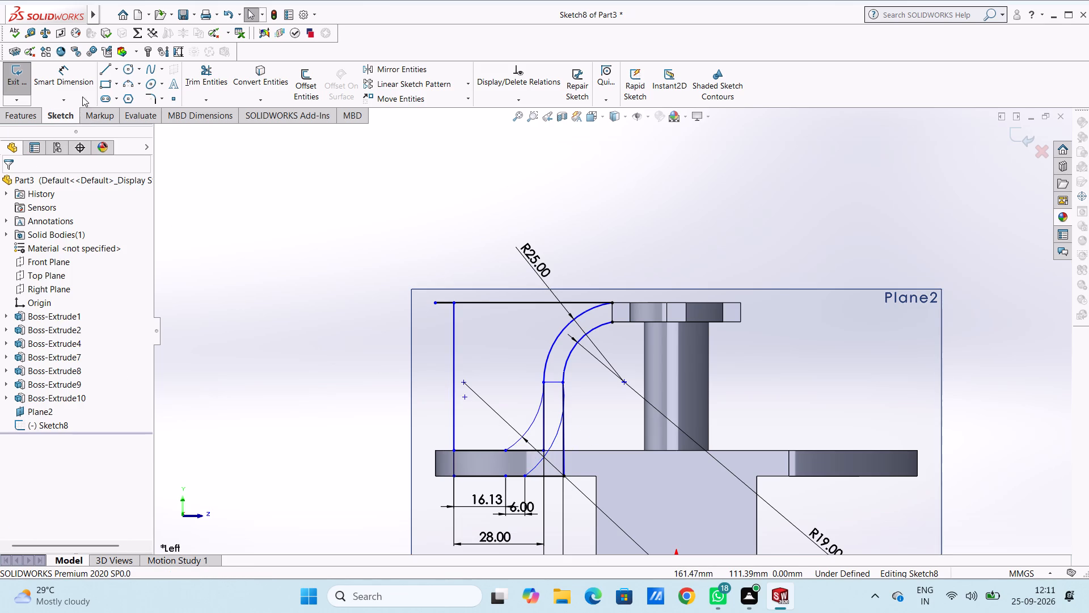
Dimension the radius of the arm's lower inner arc.
{"action": "left_click", "coordinate": [81, 82]}
{"action": "left_click", "coordinate": [550, 446]}
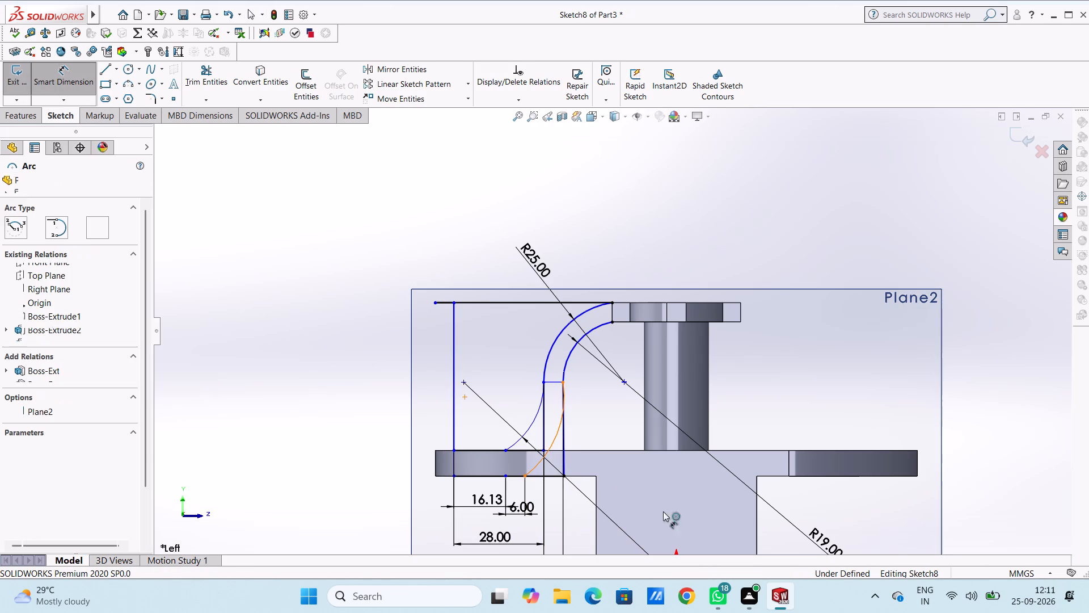
{"action": "left_click", "coordinate": [775, 533]}
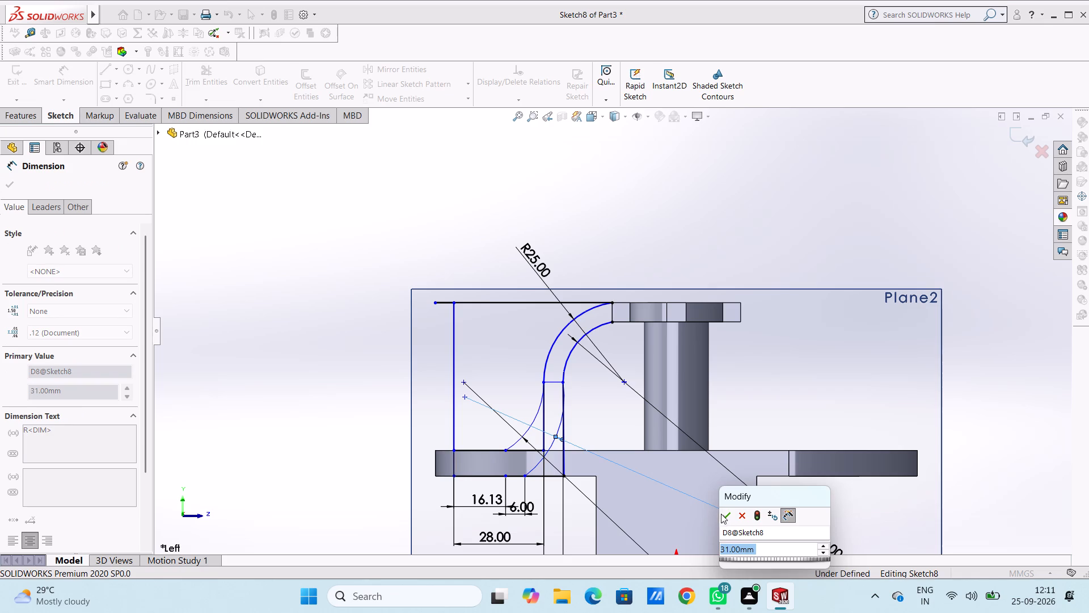
{"action": "left_click", "coordinate": [726, 512]}
{"action": "left_click", "coordinate": [811, 405]}
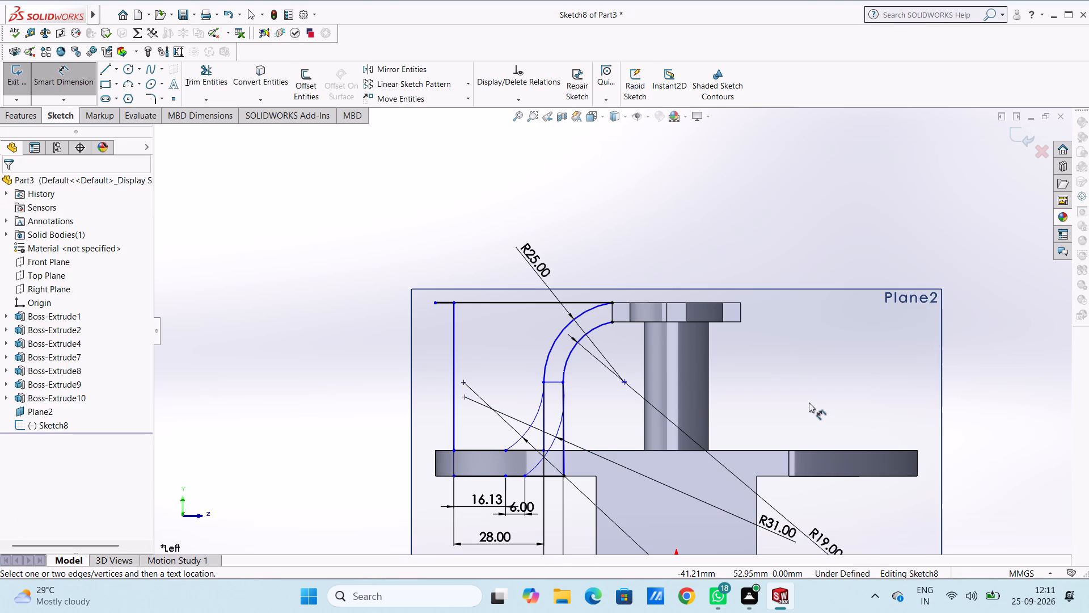
{"action": "scroll", "coordinate": [520, 468], "scroll_direction": "up", "scroll_amount": 3}
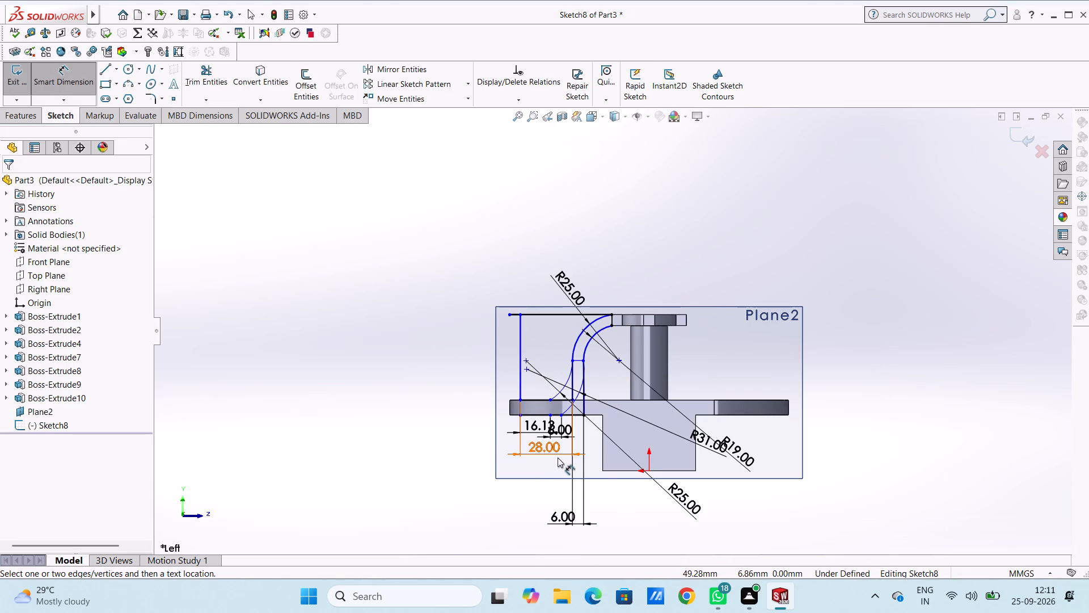
{"action": "key", "text": "Escape"}
{"action": "key", "text": "Escape"}
Trim away the long top line, the tall vertical line above the rim, the 6 mm connecting line and the vertical line below the outer arc.
{"action": "left_click", "coordinate": [208, 77]}
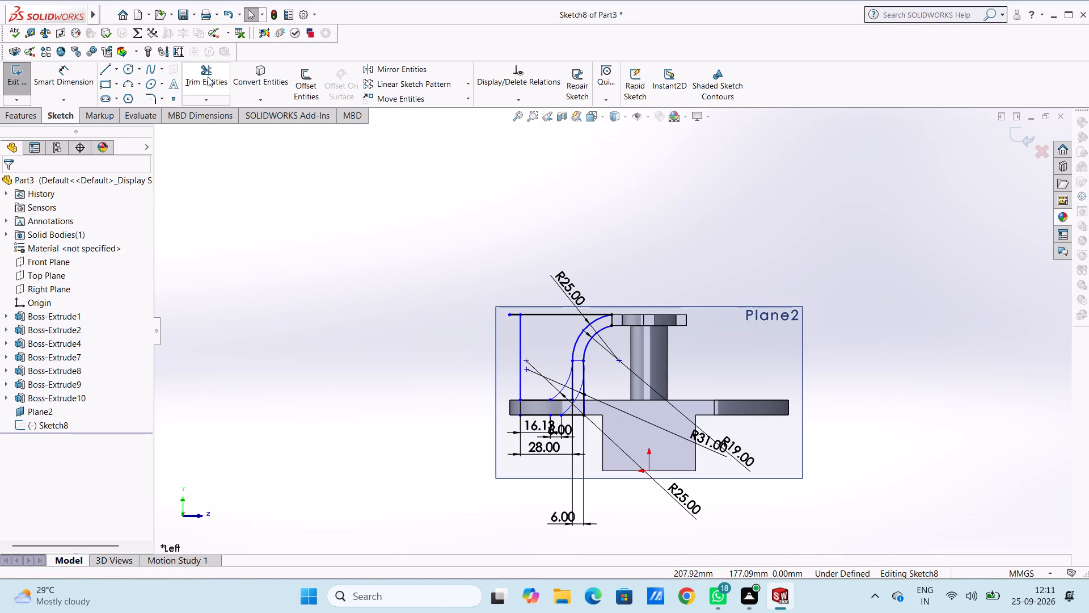
{"action": "left_click", "coordinate": [532, 311]}
{"action": "left_click", "coordinate": [535, 313]}
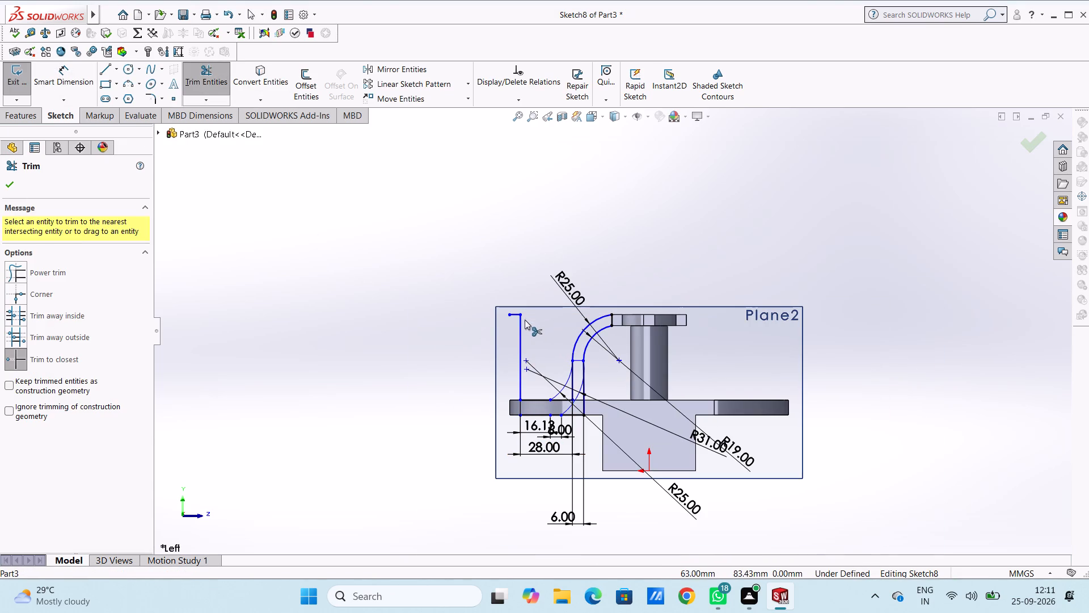
{"action": "left_click", "coordinate": [514, 314]}
{"action": "left_click", "coordinate": [518, 320]}
{"action": "double_click", "coordinate": [517, 316]}
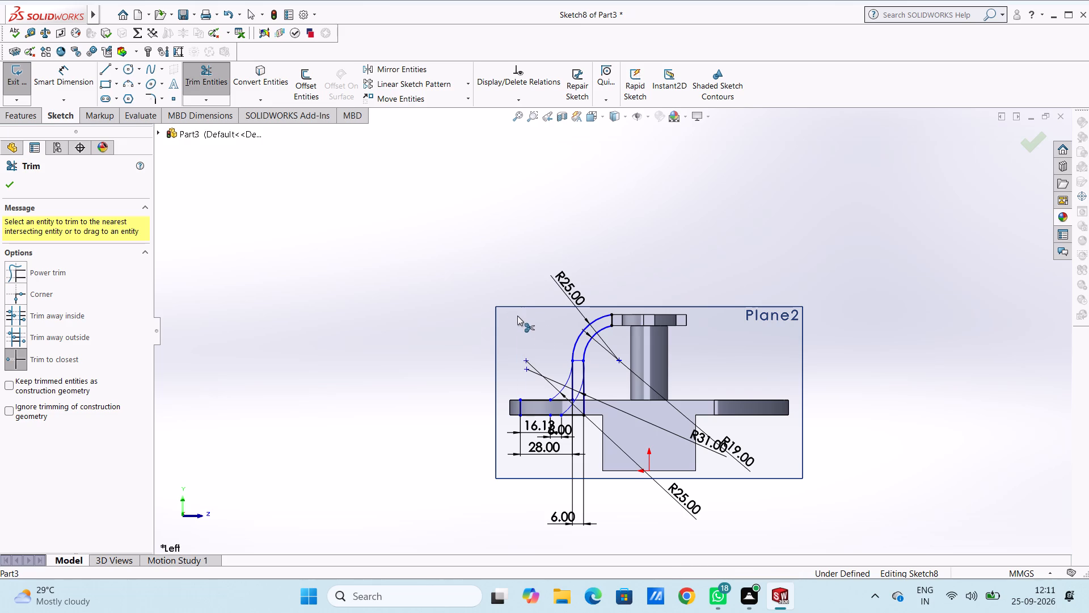
{"action": "scroll", "coordinate": [597, 355], "scroll_direction": "down", "scroll_amount": 4}
{"action": "left_click", "coordinate": [556, 358]}
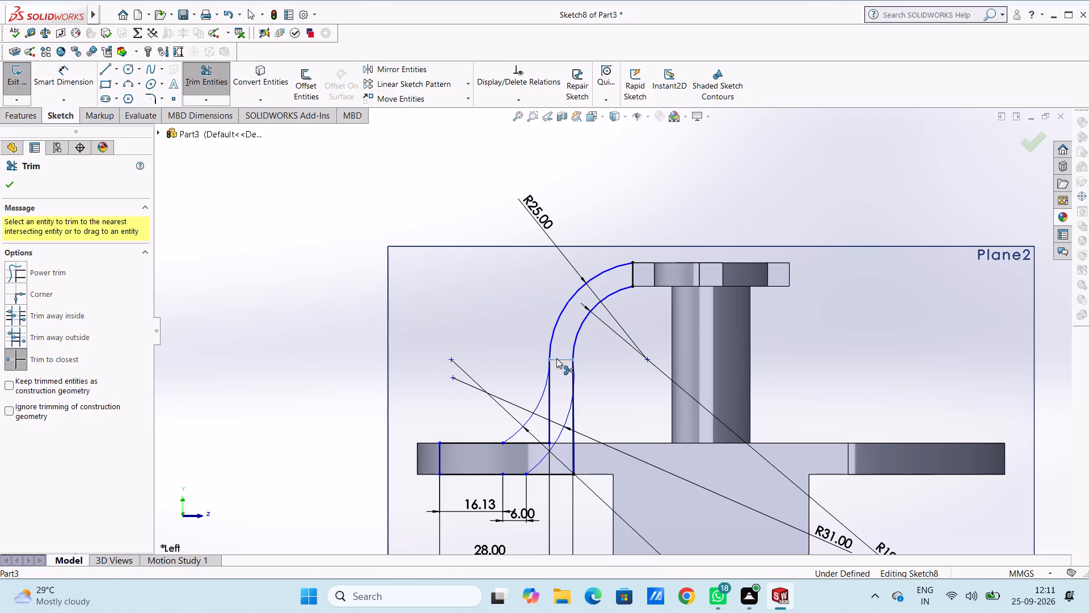
{"action": "left_click", "coordinate": [548, 394]}
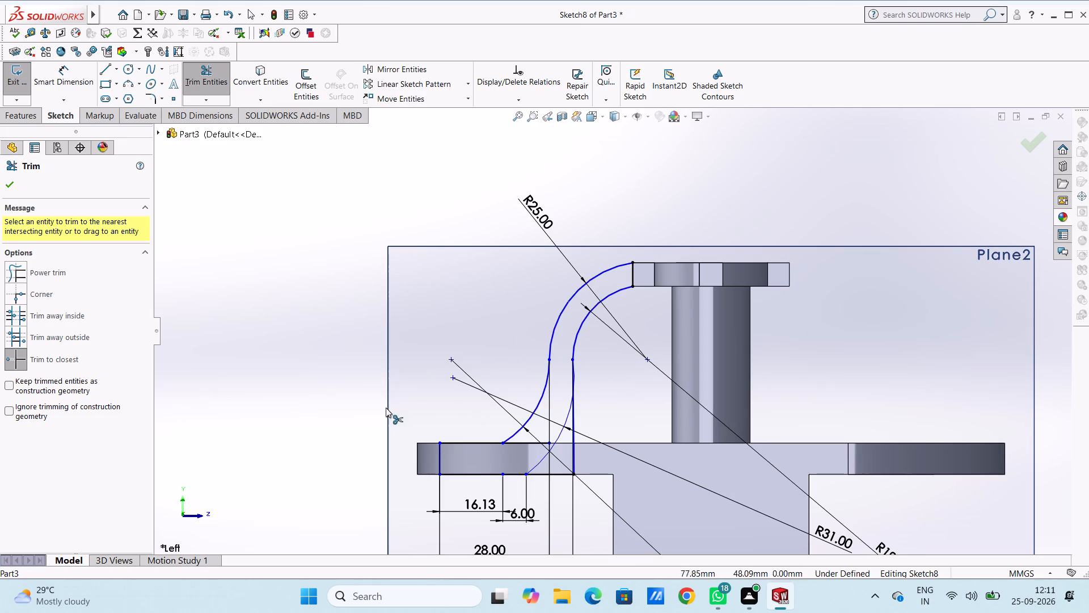
{"action": "key", "text": "Escape"}
{"action": "key", "text": "Escape"}
{"action": "key", "text": "Escape"}
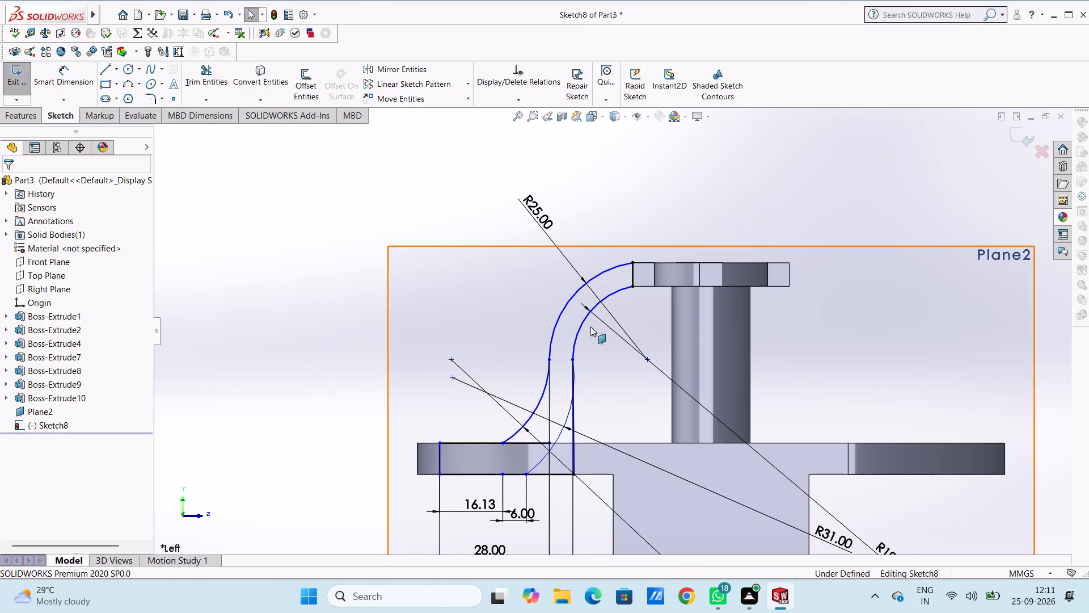
Make the arm's upper and lower inner arcs tangent to each other.
{"action": "left_click", "coordinate": [566, 418]}
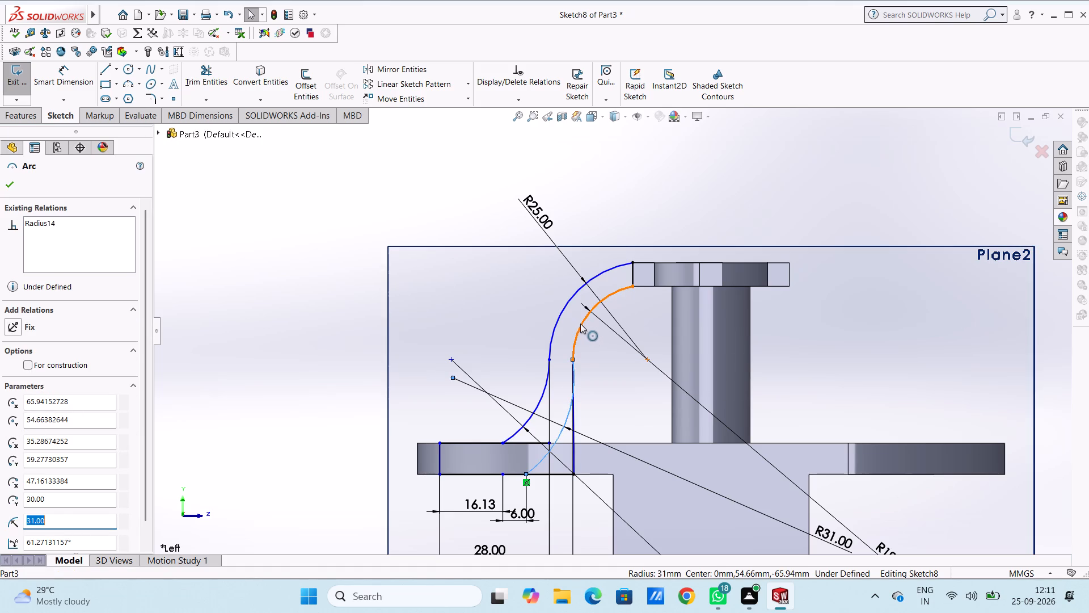
{"action": "left_click", "coordinate": [580, 323], "text": "ctrl"}
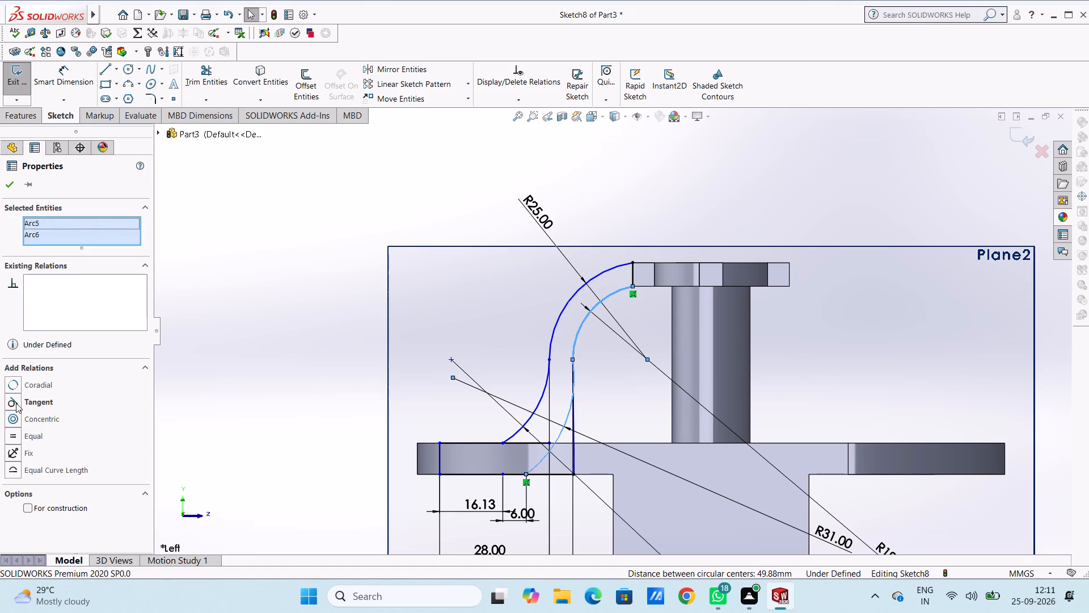
{"action": "left_click", "coordinate": [16, 403]}
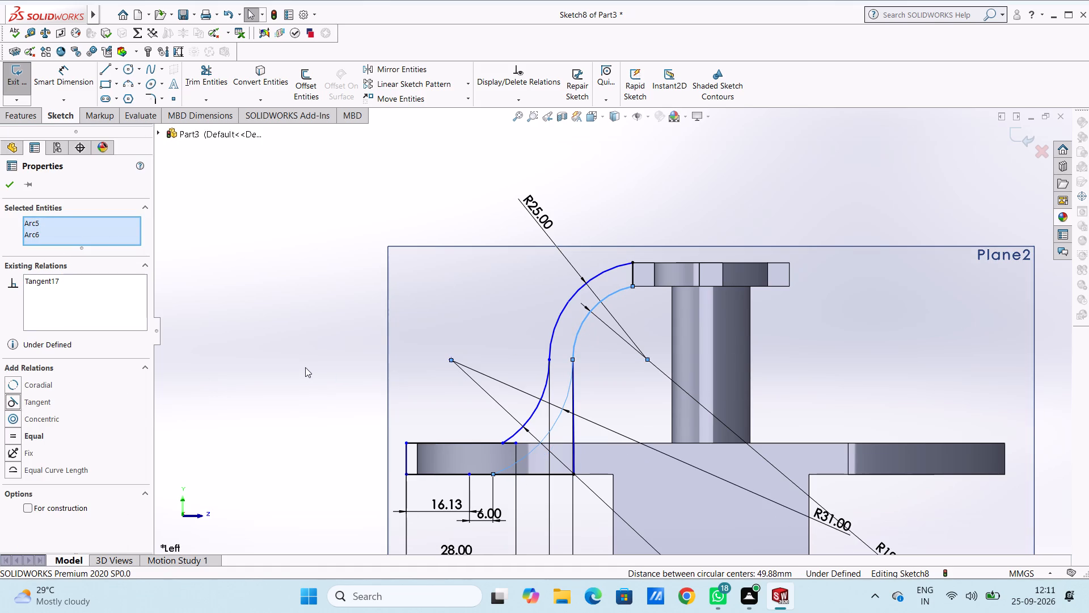
{"action": "left_click", "coordinate": [305, 367]}
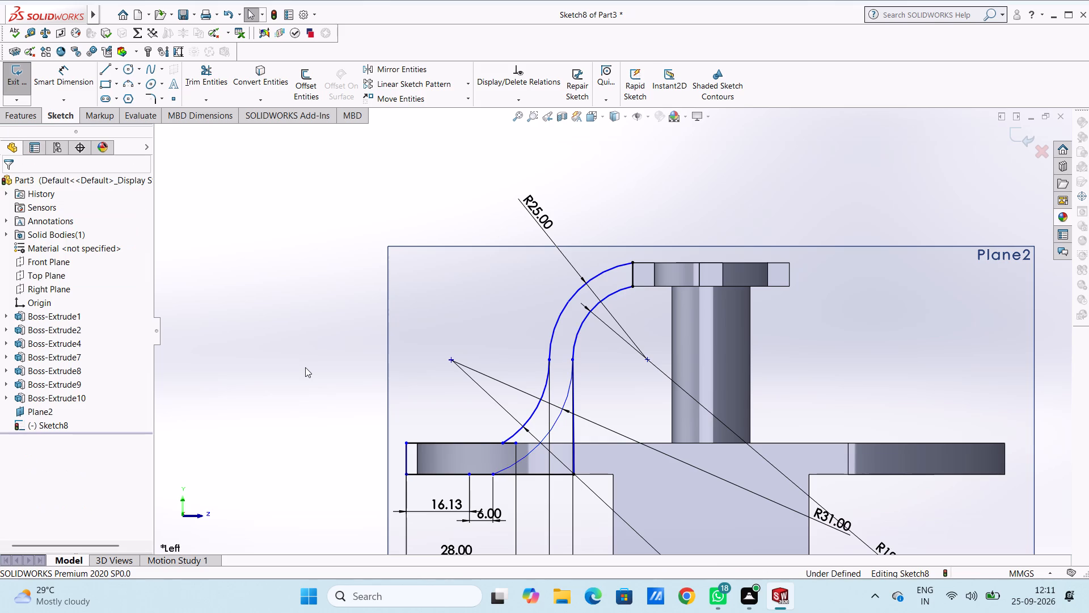
Draw an 8 mm vertical line along the rim's outer face, between the profile's top and bottom lines.
{"action": "left_click", "coordinate": [219, 77]}
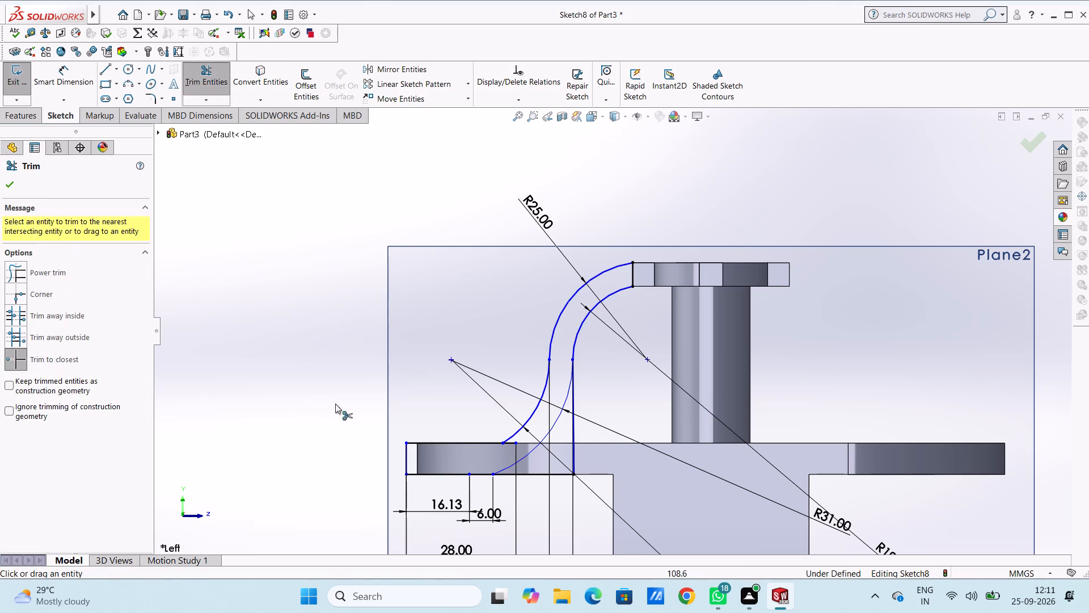
{"action": "left_click", "coordinate": [105, 73]}
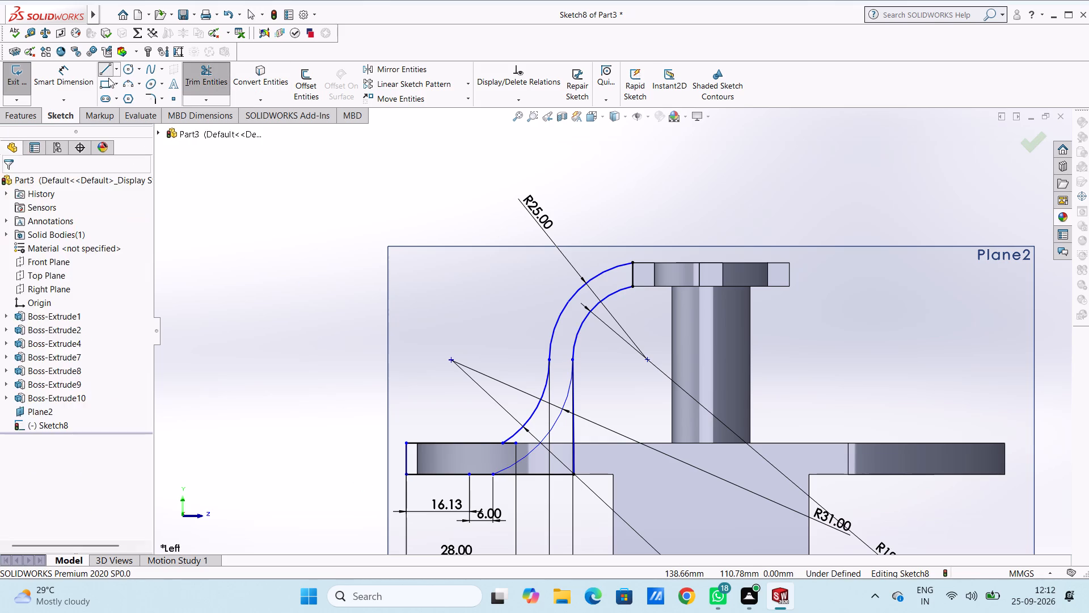
{"action": "scroll", "coordinate": [448, 453], "scroll_direction": "down", "scroll_amount": 5}
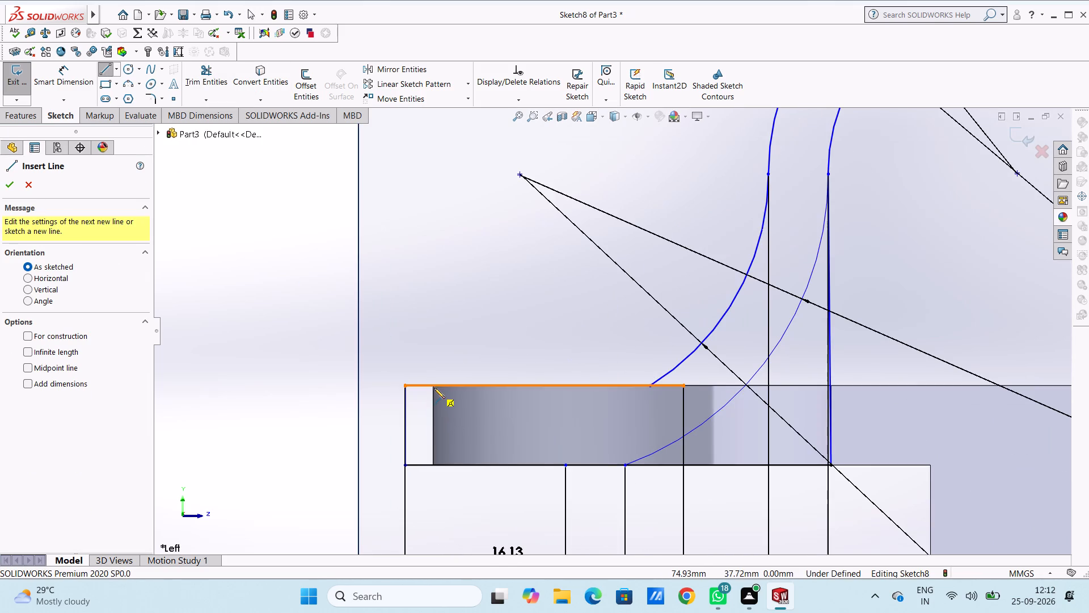
{"action": "left_click", "coordinate": [433, 385]}
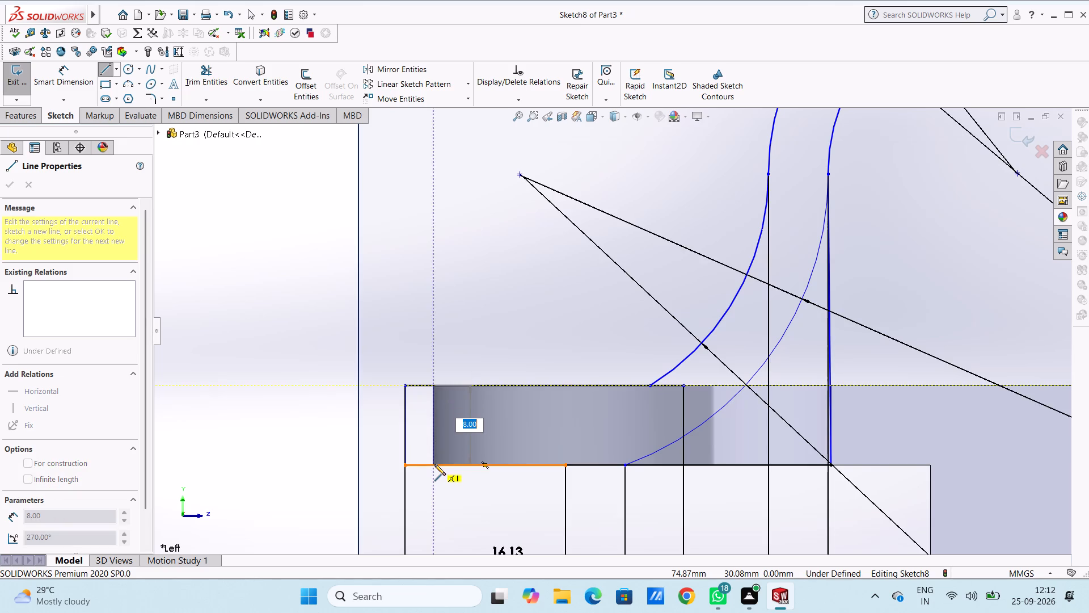
{"action": "left_click", "coordinate": [434, 464]}
{"action": "key", "text": "Escape"}
{"action": "key", "text": "Escape"}
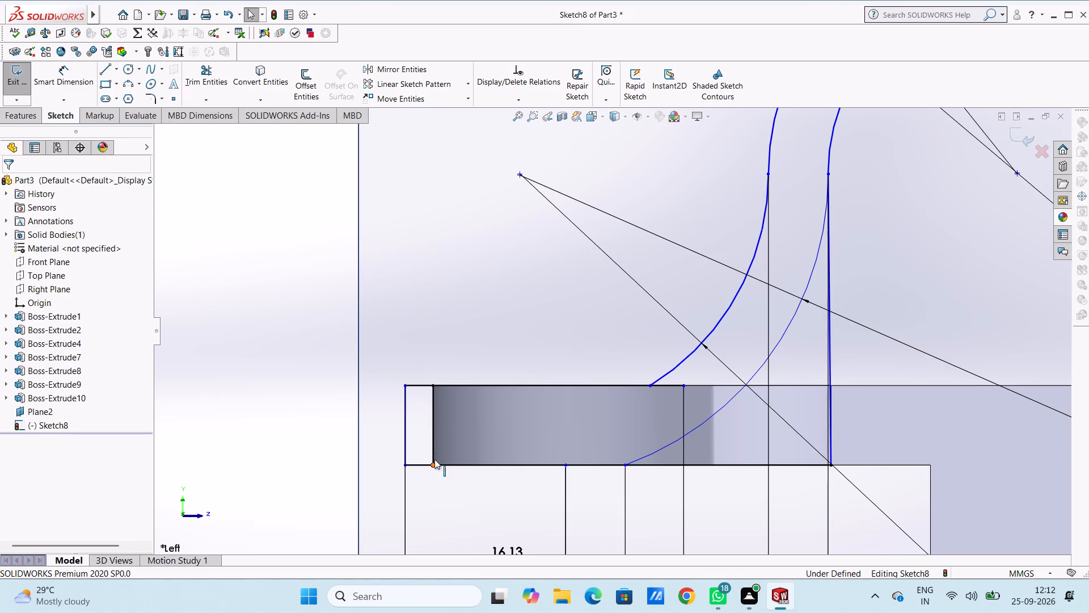
Trim the profile lines protruding beyond the rim's outer face, the bottom line past the 31 mm arc, and the tall vertical line under the arm.
{"action": "left_click", "coordinate": [214, 83]}
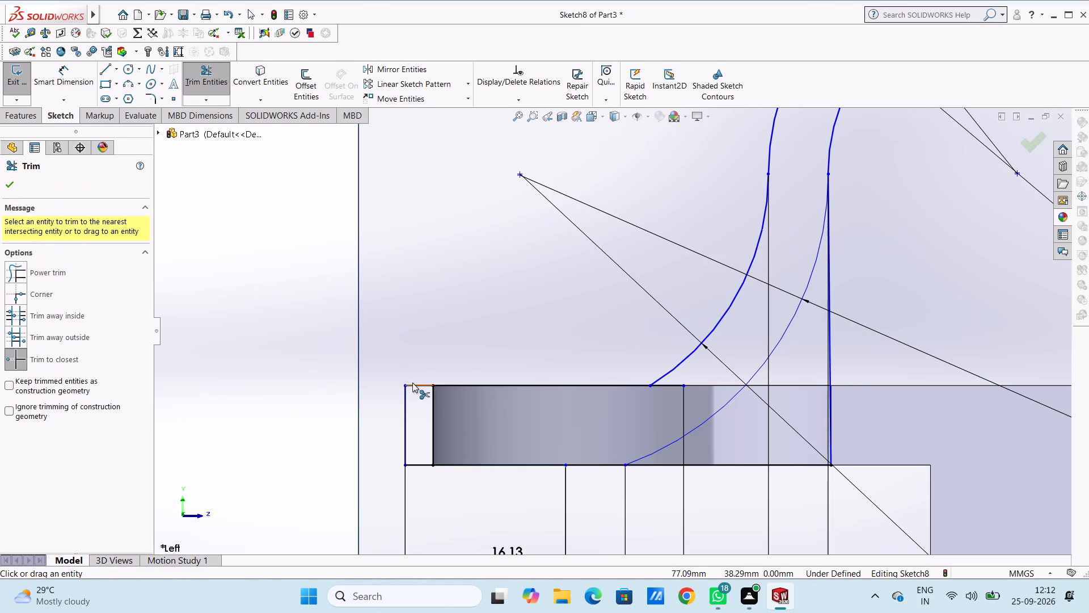
{"action": "left_click", "coordinate": [416, 384]}
{"action": "left_click", "coordinate": [407, 406]}
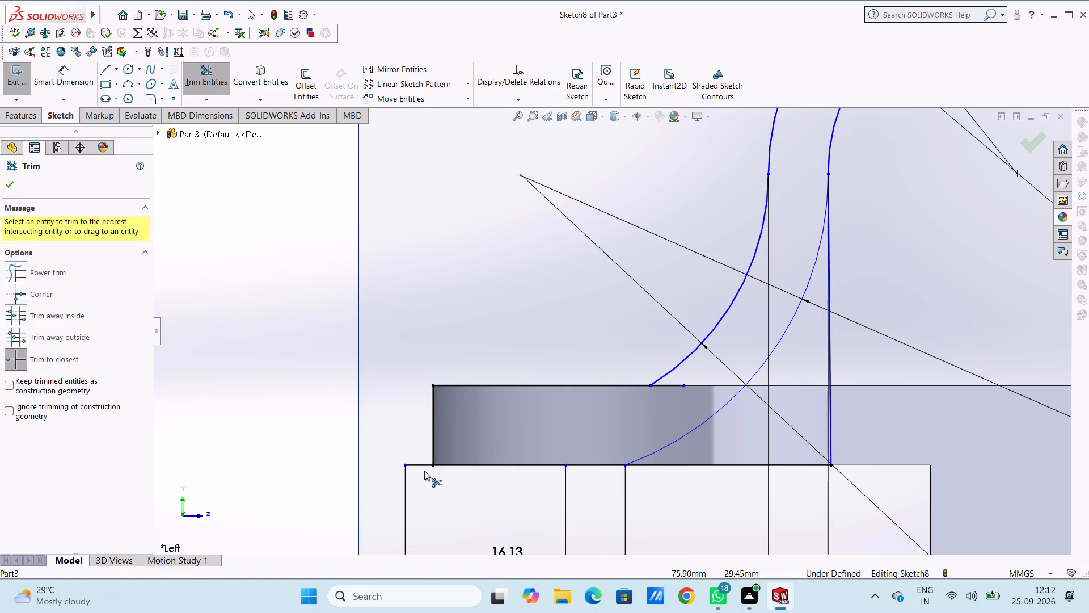
{"action": "left_click", "coordinate": [421, 468]}
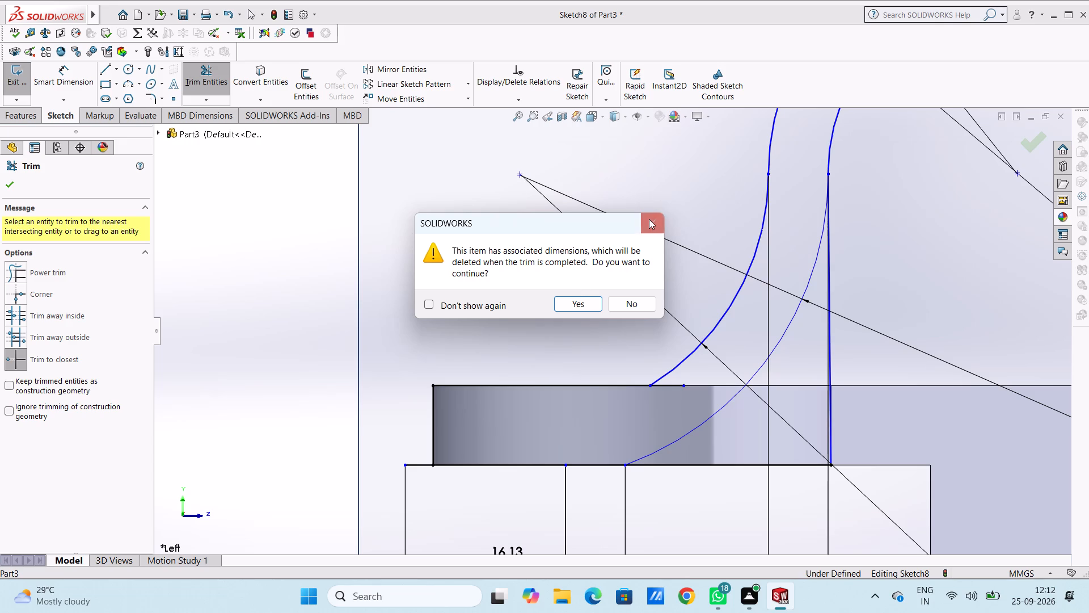
{"action": "left_click", "coordinate": [649, 219]}
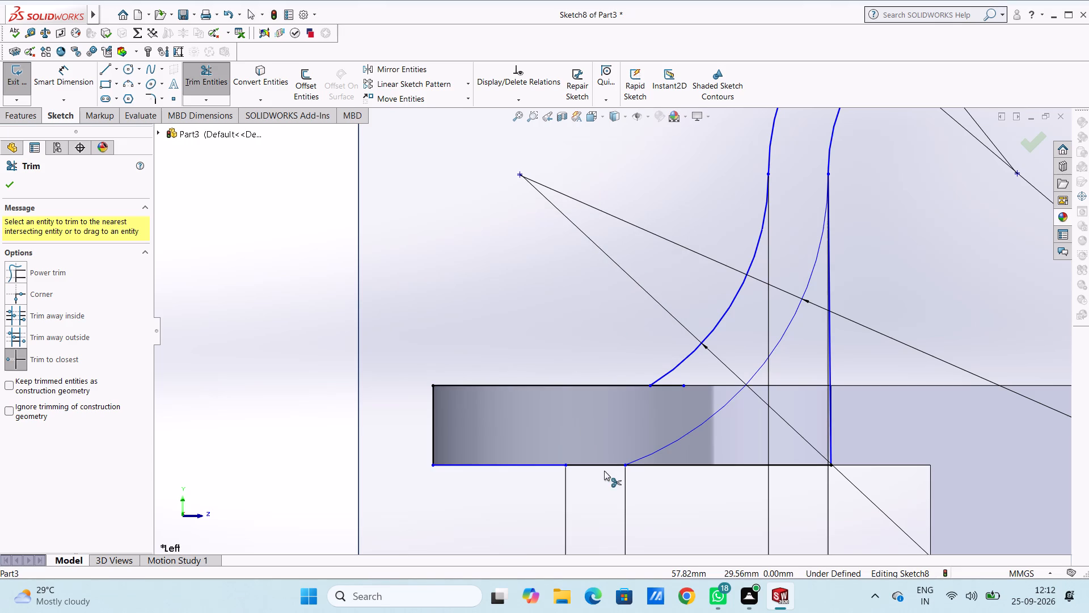
{"action": "left_click", "coordinate": [669, 468]}
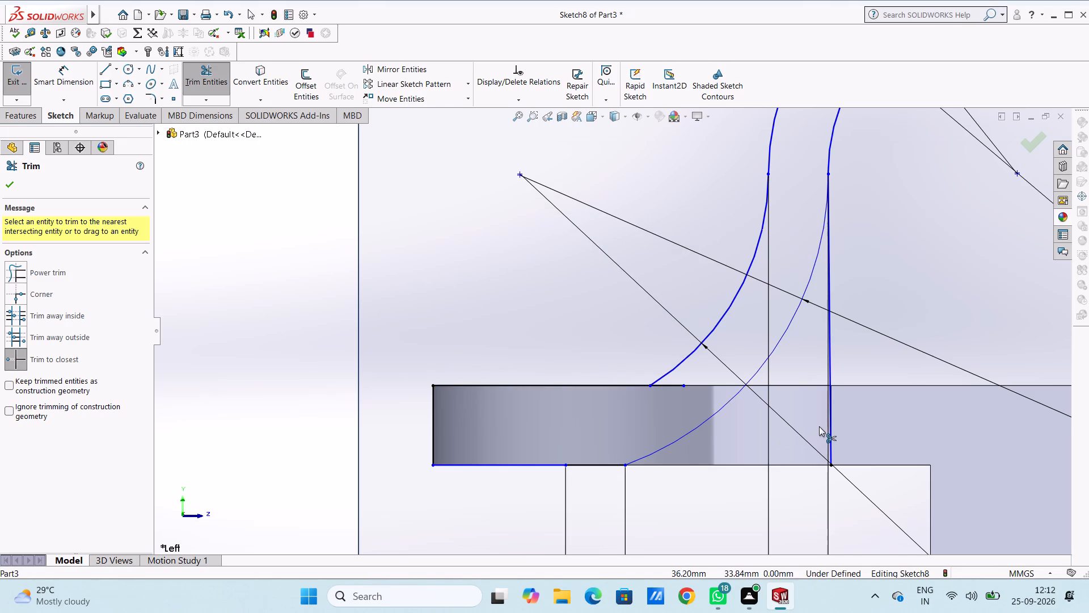
{"action": "left_click", "coordinate": [833, 410]}
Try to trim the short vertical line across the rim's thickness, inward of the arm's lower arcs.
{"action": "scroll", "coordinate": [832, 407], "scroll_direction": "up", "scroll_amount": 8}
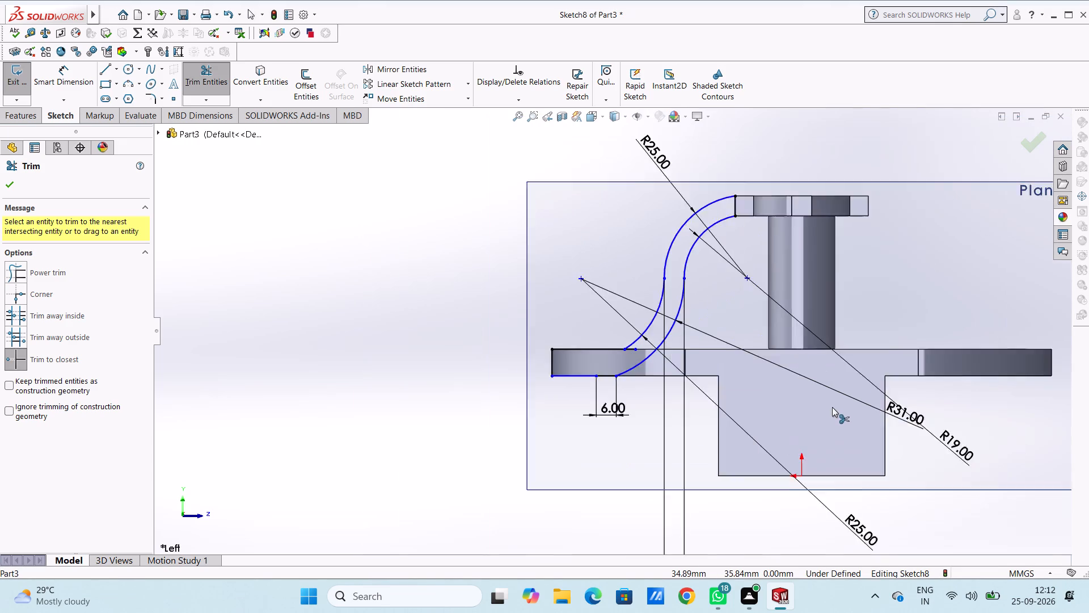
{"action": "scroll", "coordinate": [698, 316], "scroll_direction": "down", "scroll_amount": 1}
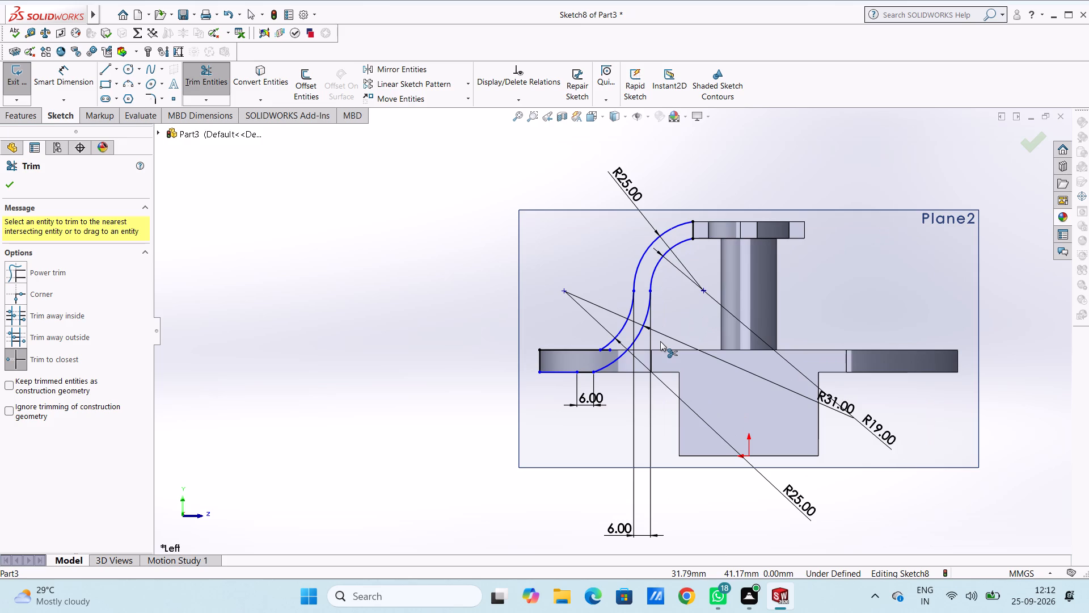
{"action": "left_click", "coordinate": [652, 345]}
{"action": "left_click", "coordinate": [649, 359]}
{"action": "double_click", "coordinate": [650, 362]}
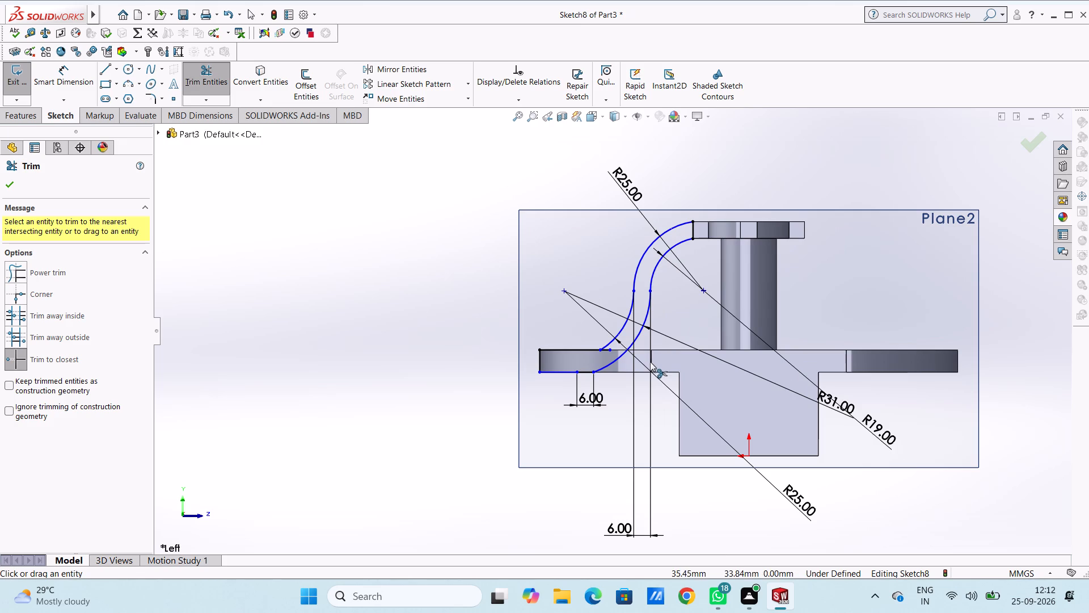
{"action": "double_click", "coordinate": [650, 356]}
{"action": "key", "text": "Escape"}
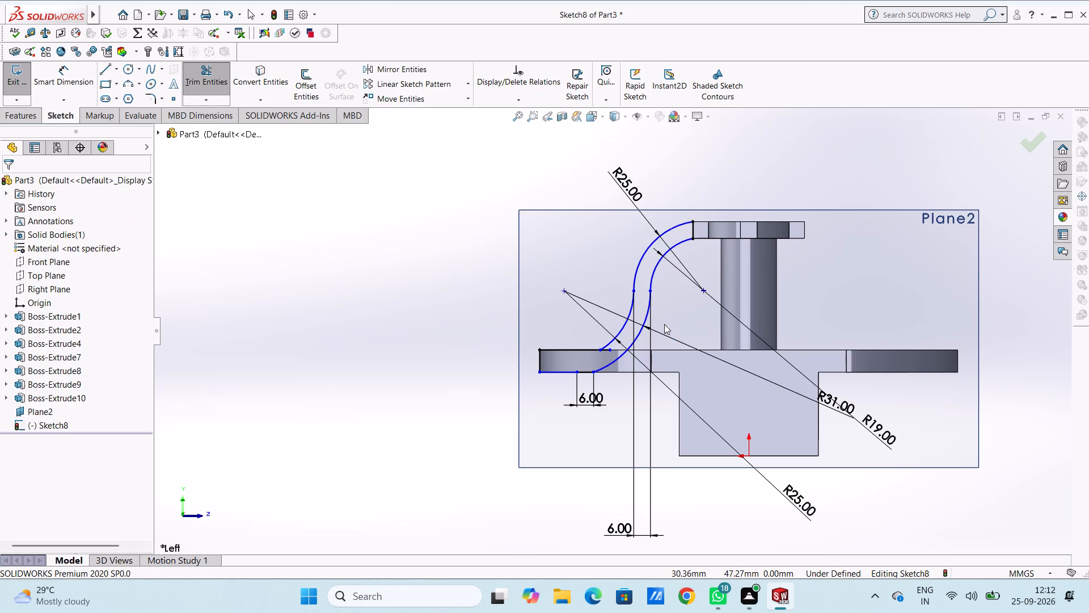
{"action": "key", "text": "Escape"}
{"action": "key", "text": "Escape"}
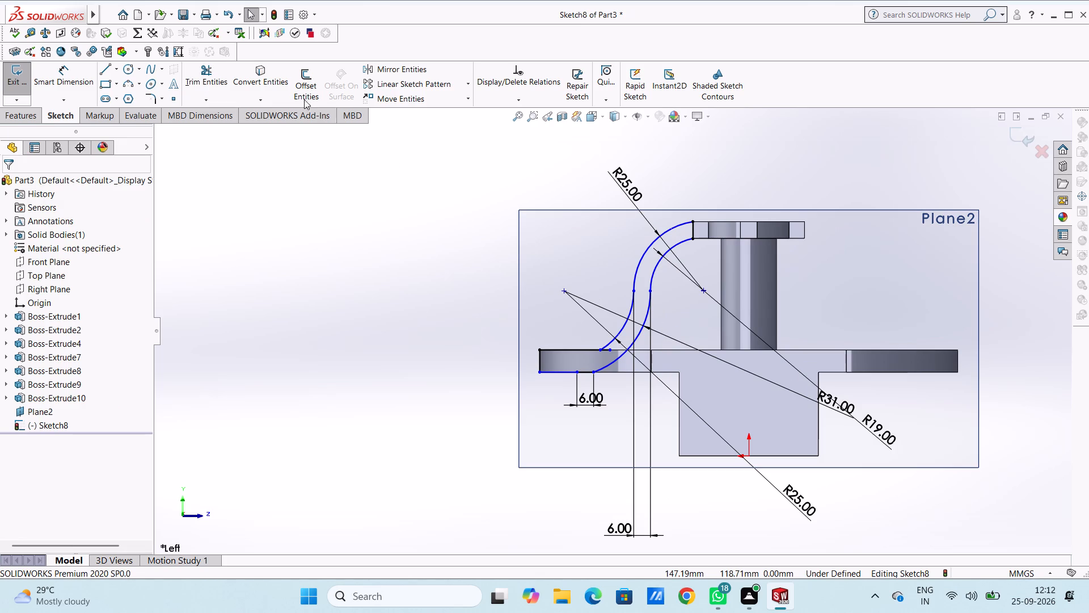
Trim the short stub of the rim's top line that extends past the lower end of the arm's 25 mm arc.
{"action": "left_click", "coordinate": [209, 70]}
{"action": "scroll", "coordinate": [668, 343], "scroll_direction": "down", "scroll_amount": 5}
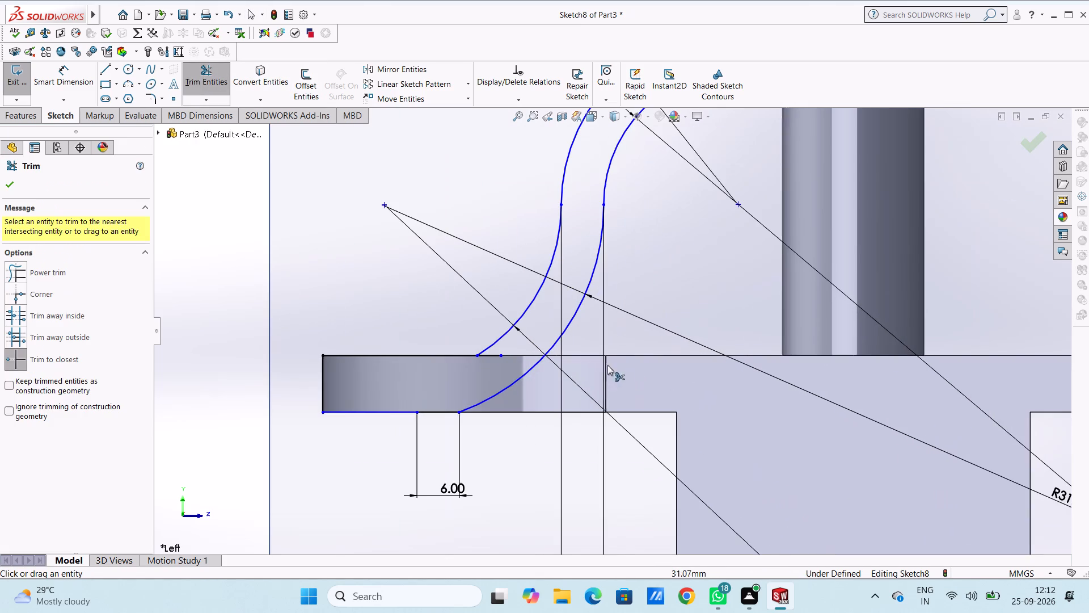
{"action": "left_click", "coordinate": [494, 355]}
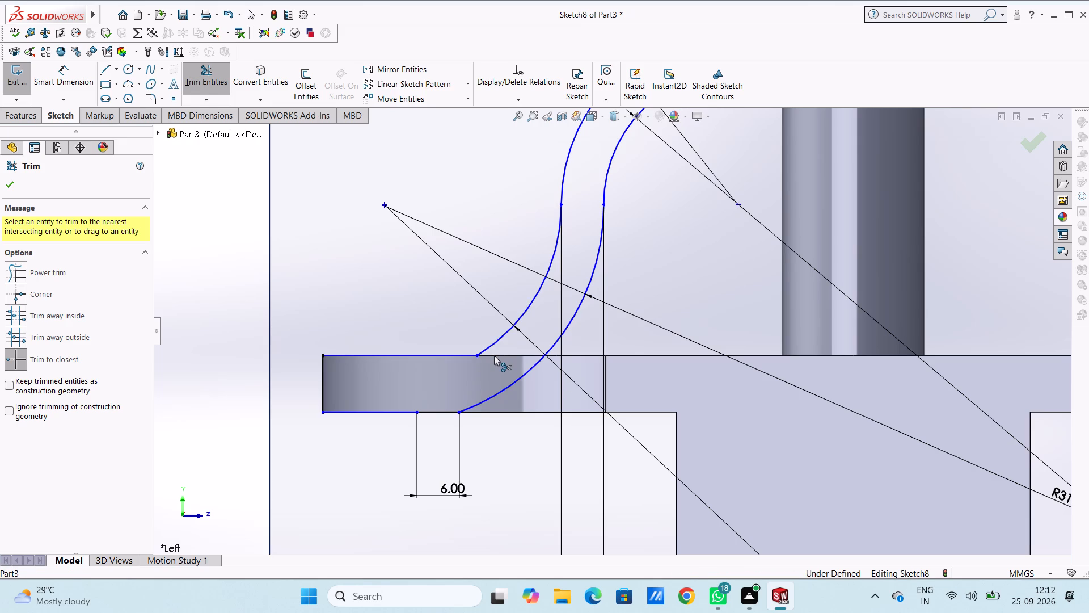
{"action": "key", "text": "Escape"}
{"action": "key", "text": "Escape"}
Examine the arm profile against the rim and hub in 3D and check its rim end close up.
{"action": "scroll", "coordinate": [494, 355], "scroll_direction": "up", "scroll_amount": 3}
{"action": "middle_click_drag", "start_coordinate": [513, 233], "coordinate": [516, 286]}
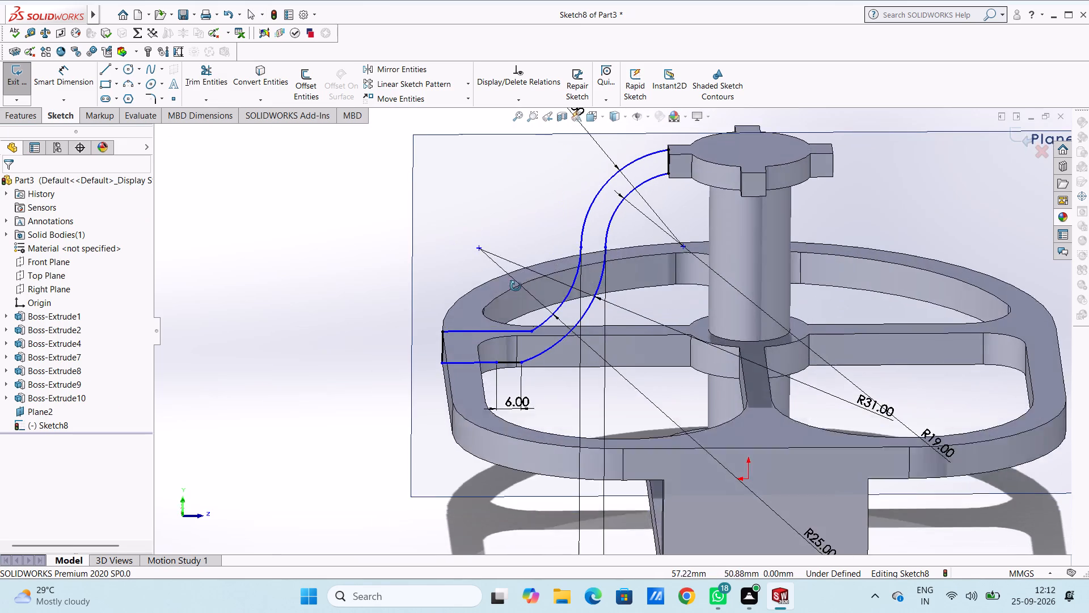
{"action": "middle_click_drag", "start_coordinate": [516, 286], "coordinate": [512, 337]}
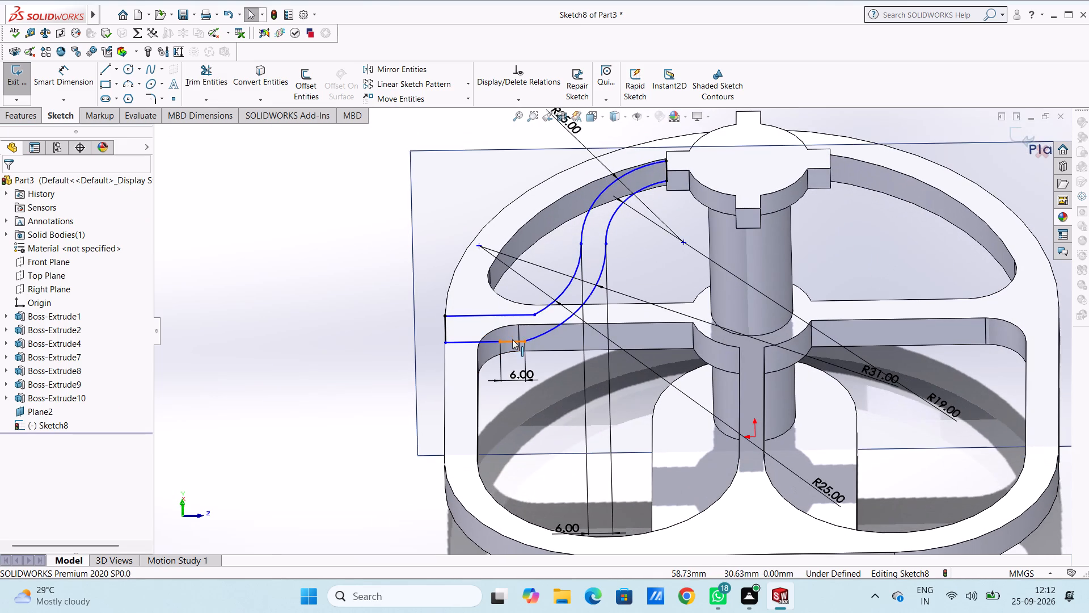
{"action": "middle_click_drag", "start_coordinate": [548, 399], "coordinate": [552, 335]}
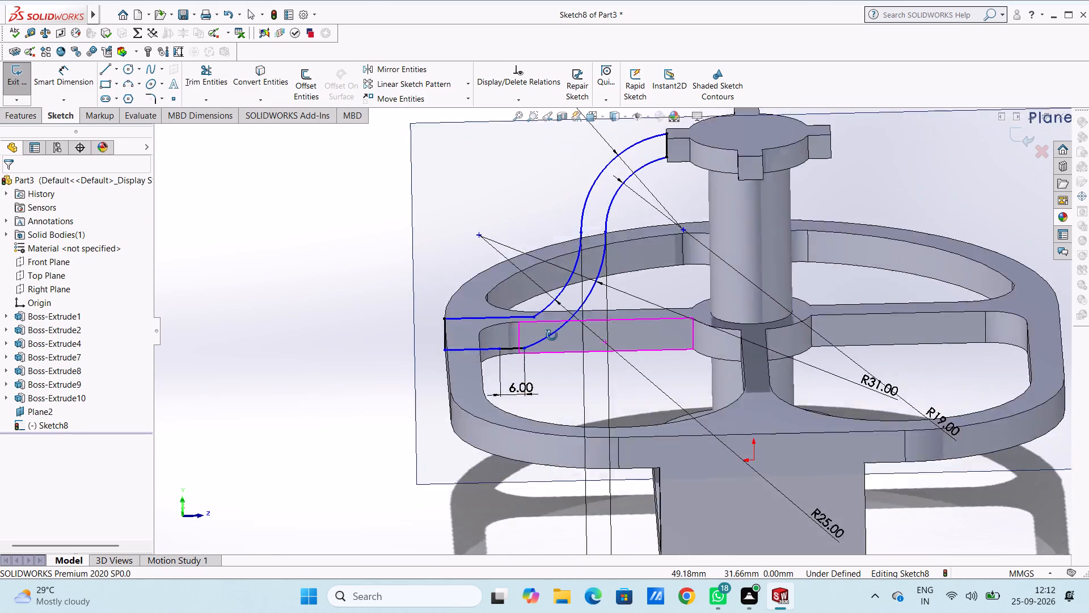
{"action": "middle_click_drag", "start_coordinate": [552, 335], "coordinate": [555, 291]}
{"action": "key", "text": "ctrl+3"}
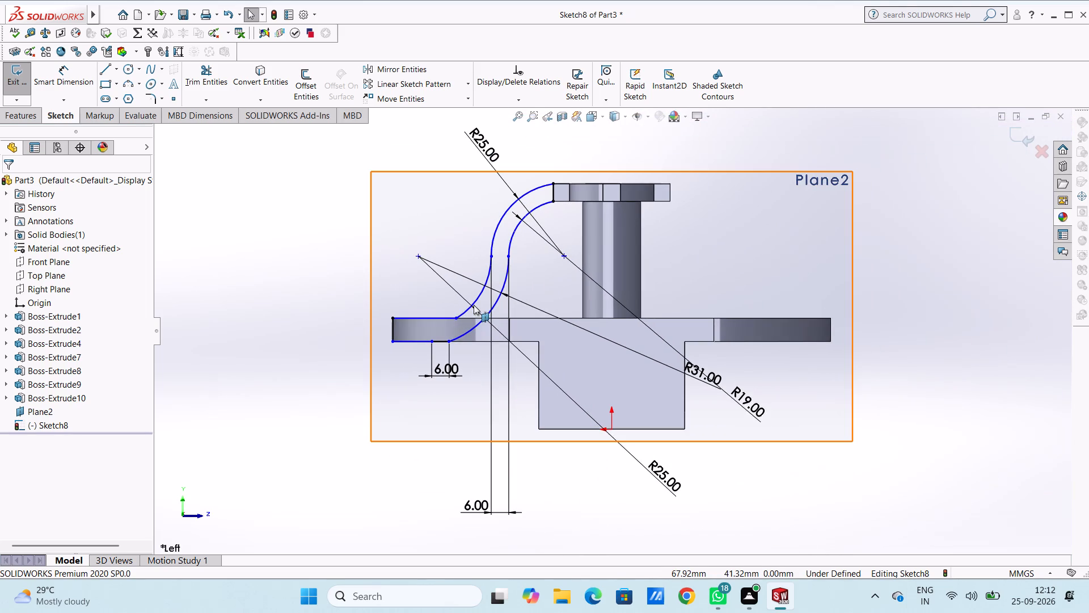
{"action": "scroll", "coordinate": [380, 313], "scroll_direction": "down", "scroll_amount": 7}
{"action": "scroll", "coordinate": [622, 429], "scroll_direction": "down", "scroll_amount": 5}
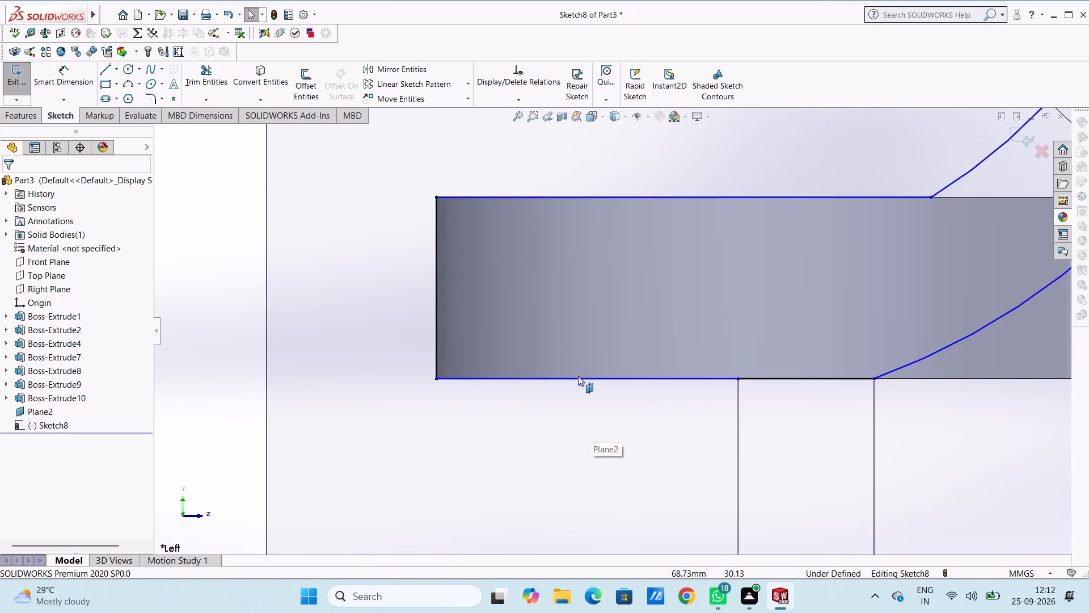
{"action": "scroll", "coordinate": [547, 379], "scroll_direction": "down", "scroll_amount": 5}
{"action": "scroll", "coordinate": [510, 354], "scroll_direction": "up", "scroll_amount": 18}
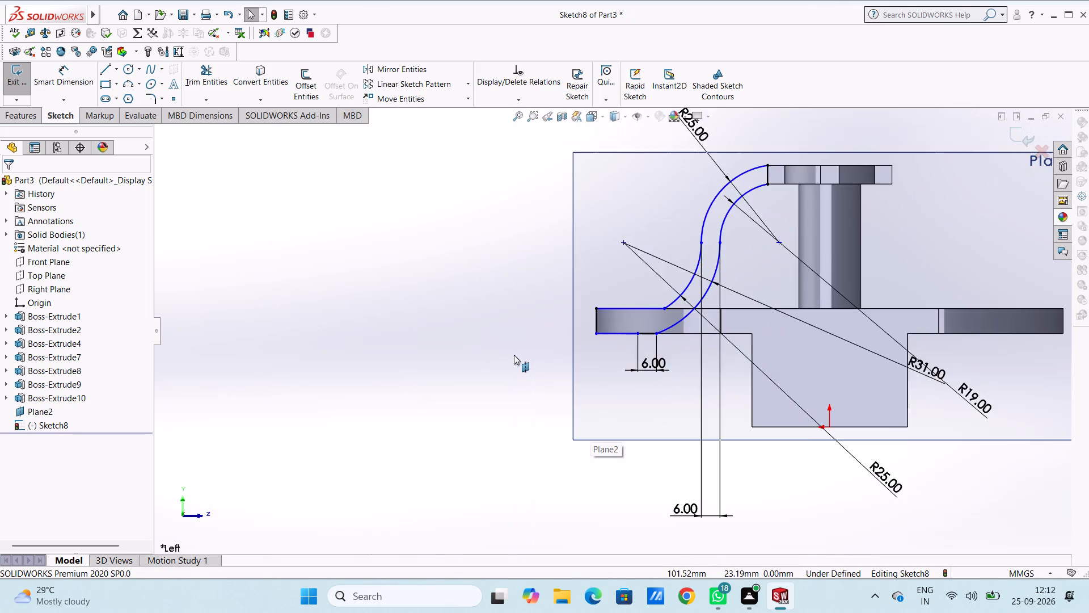
{"action": "scroll", "coordinate": [514, 355], "scroll_direction": "up", "scroll_amount": 4}
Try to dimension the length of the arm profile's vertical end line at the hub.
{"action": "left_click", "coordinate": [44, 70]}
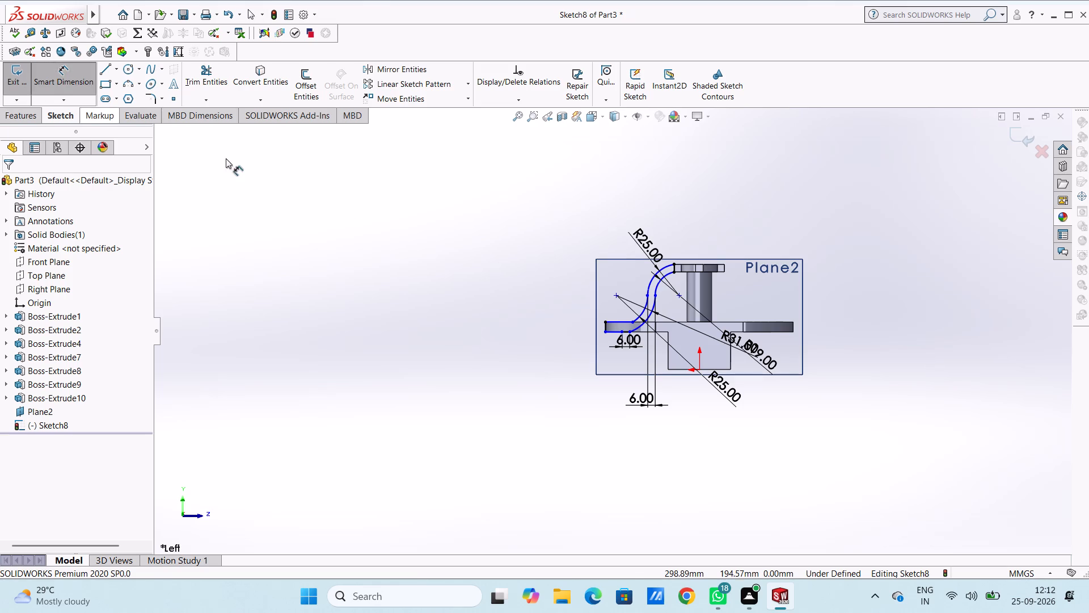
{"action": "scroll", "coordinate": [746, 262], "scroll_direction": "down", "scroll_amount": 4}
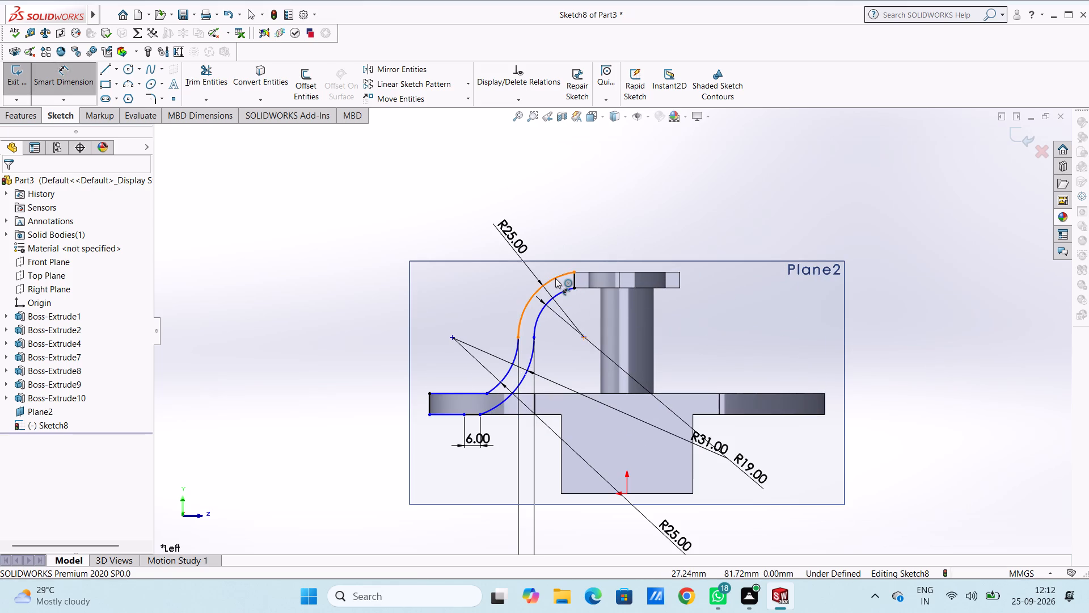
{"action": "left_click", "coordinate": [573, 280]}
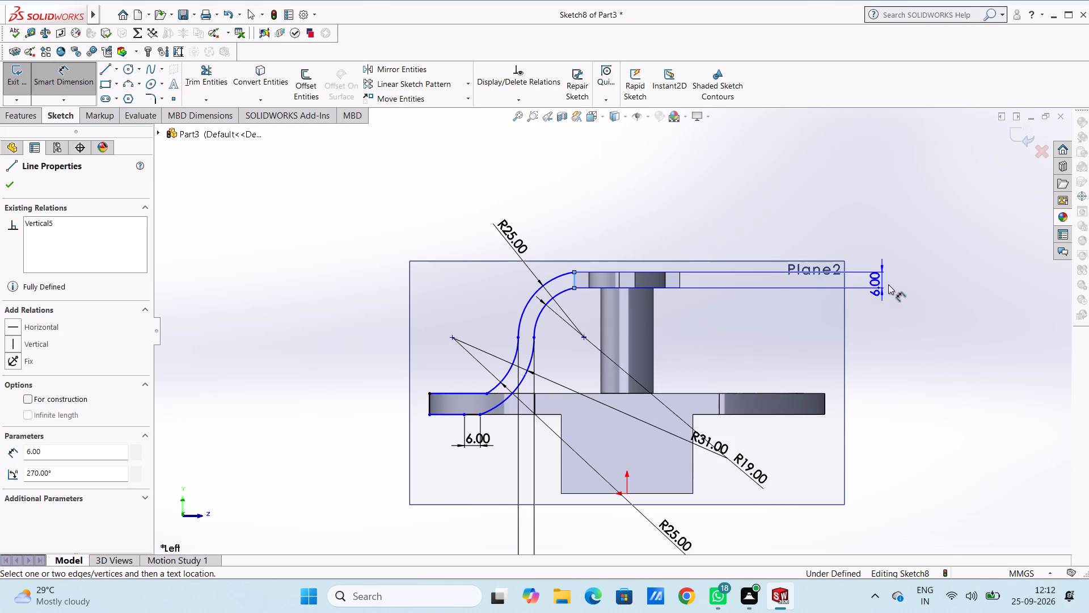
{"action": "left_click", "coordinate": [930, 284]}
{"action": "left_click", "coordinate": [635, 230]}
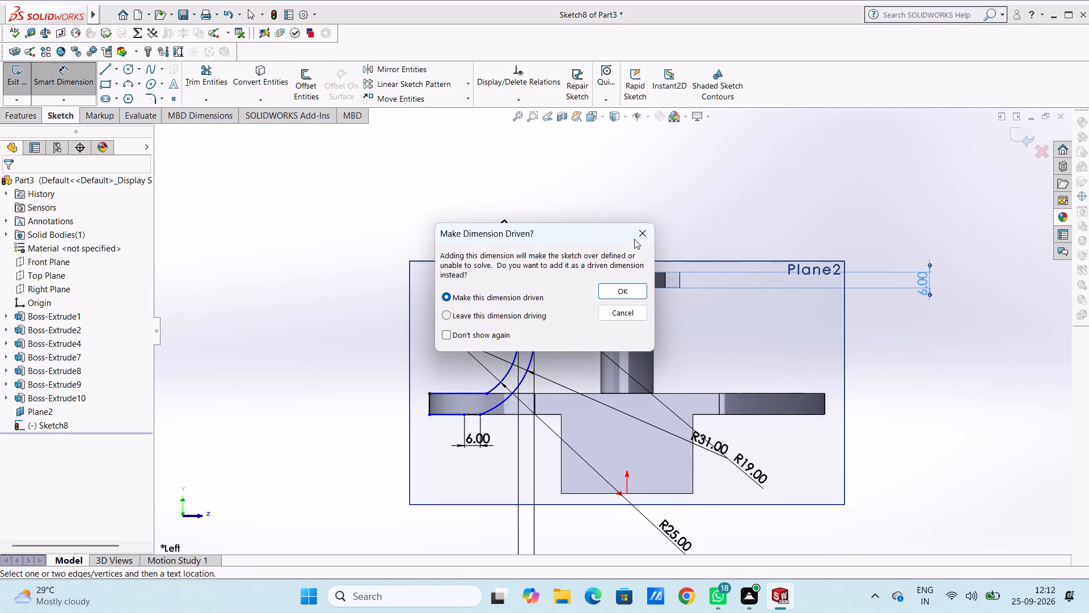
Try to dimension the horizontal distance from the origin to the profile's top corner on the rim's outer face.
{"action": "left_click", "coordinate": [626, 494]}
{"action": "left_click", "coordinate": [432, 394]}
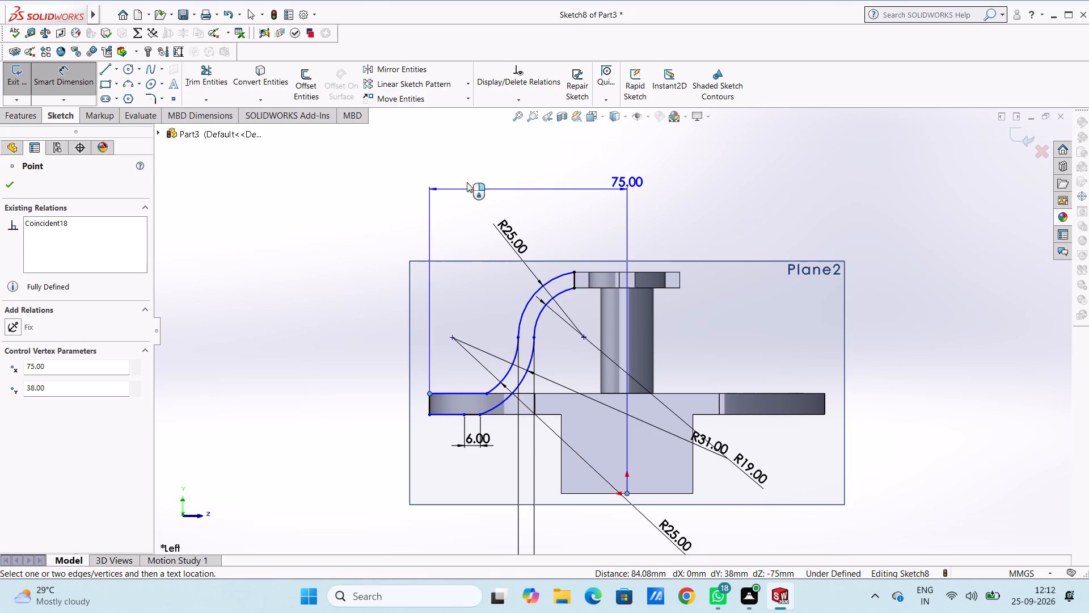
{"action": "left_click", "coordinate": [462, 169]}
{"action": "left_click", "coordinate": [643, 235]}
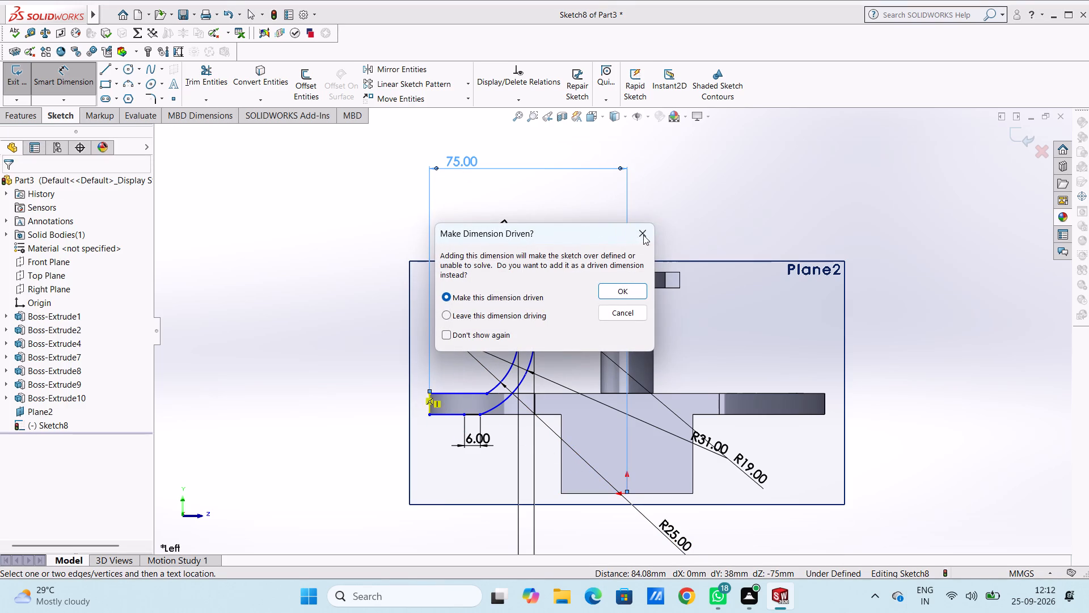
Dimension the horizontal distance from the origin to the lower end of the 25 mm arc on the rim's top edge.
{"action": "left_click", "coordinate": [487, 397]}
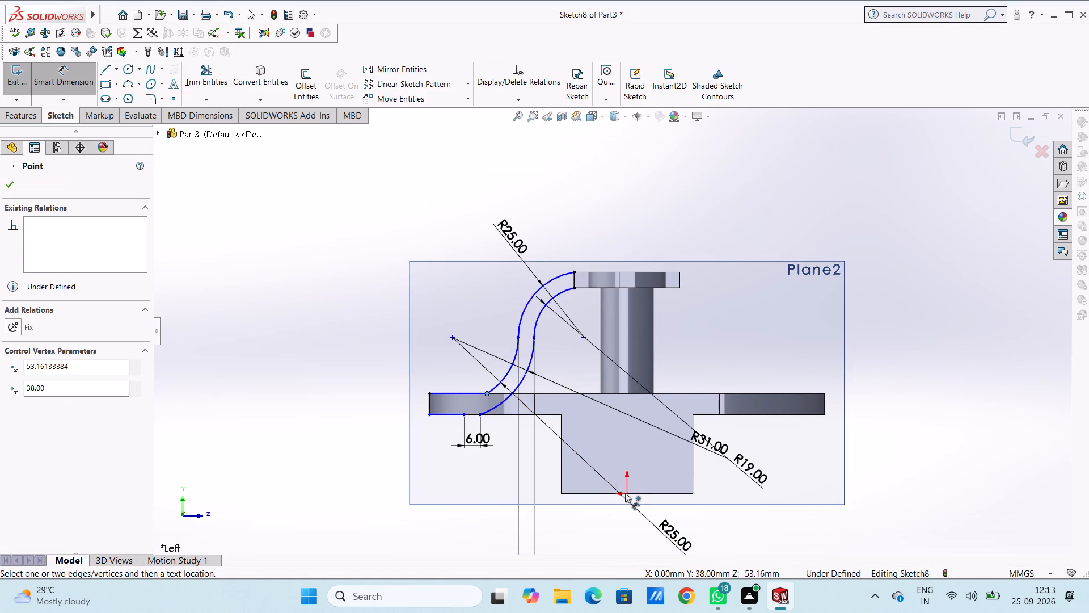
{"action": "left_click", "coordinate": [627, 494]}
{"action": "left_click", "coordinate": [570, 166]}
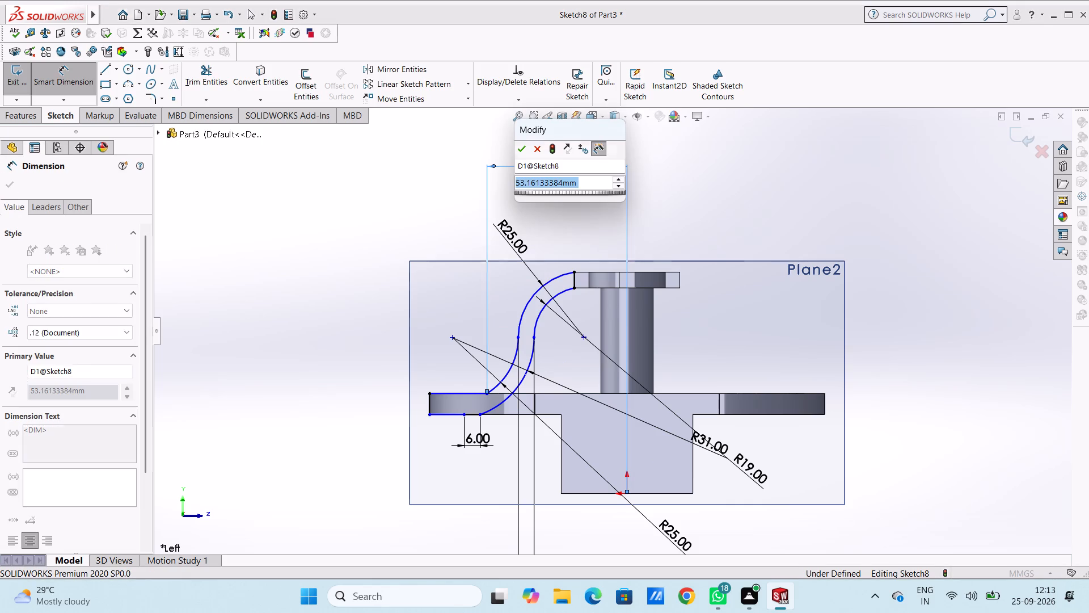
{"action": "left_click", "coordinate": [519, 150]}
{"action": "left_click", "coordinate": [395, 195]}
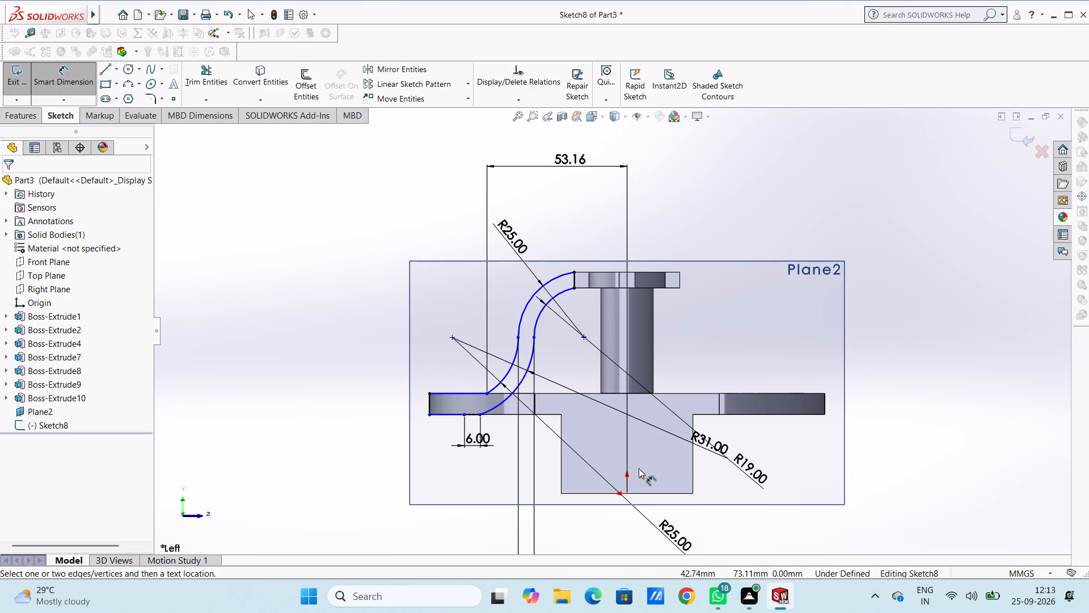
Dimension the horizontal distance from the origin to the outer end of the 6 mm segment on the rim's bottom edge.
{"action": "left_click", "coordinate": [627, 493]}
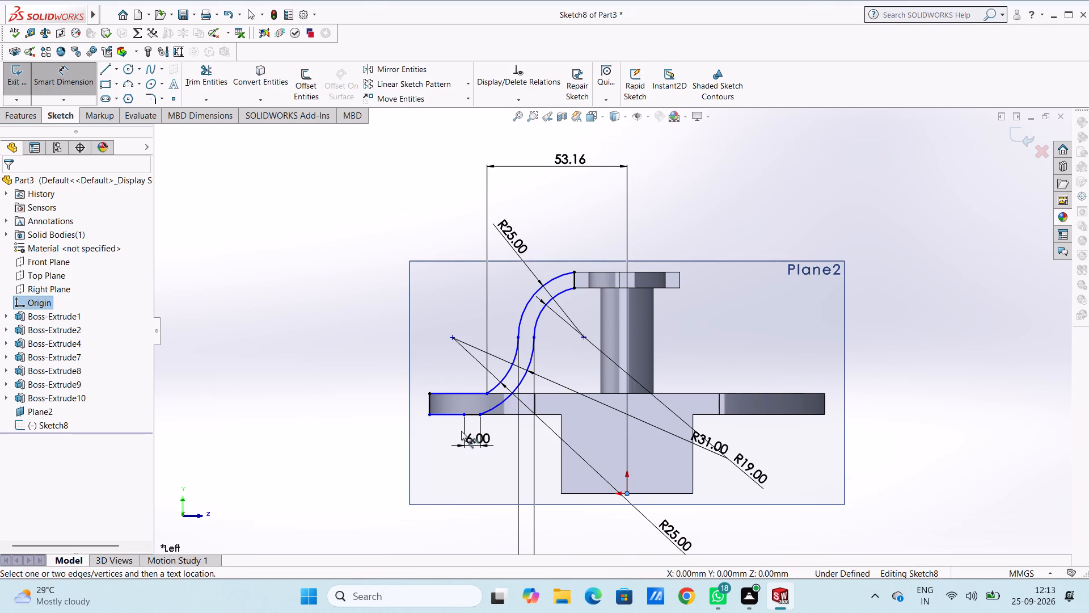
{"action": "left_click", "coordinate": [463, 416]}
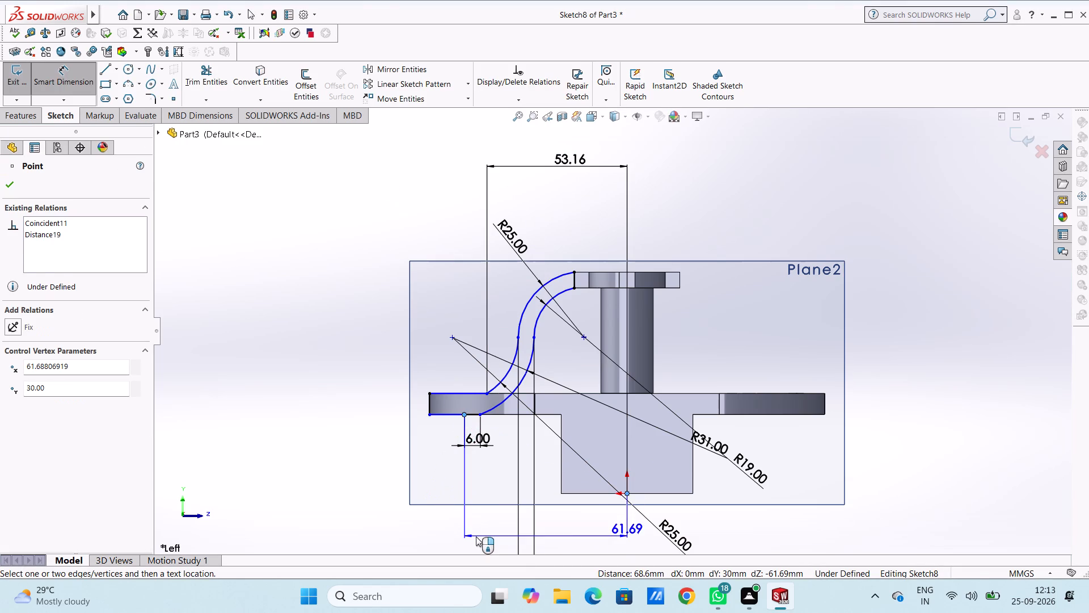
{"action": "left_click", "coordinate": [476, 536]}
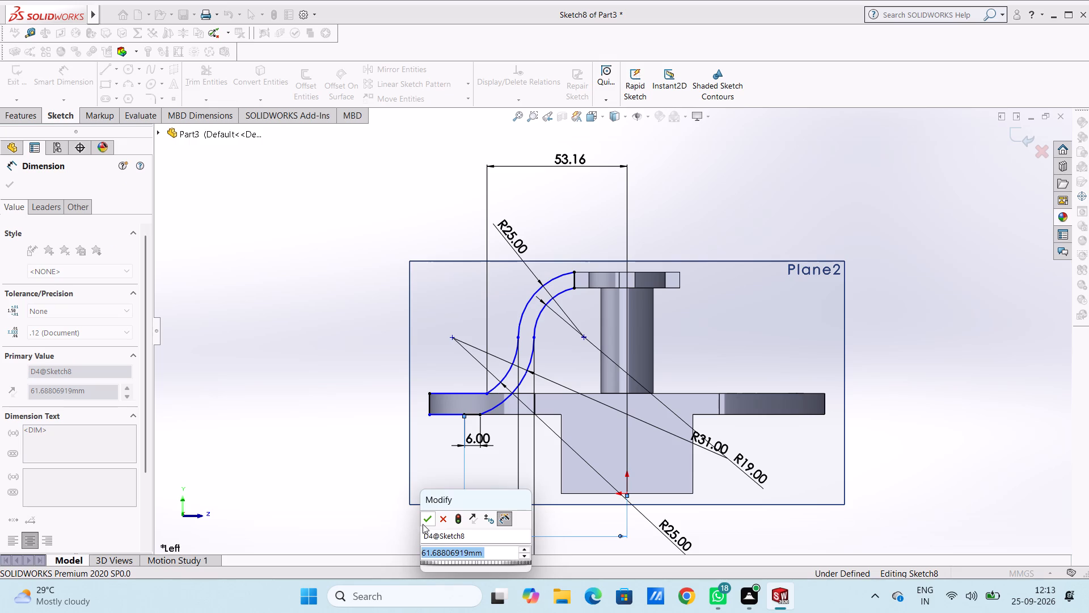
{"action": "left_click", "coordinate": [423, 523]}
{"action": "left_click", "coordinate": [345, 480]}
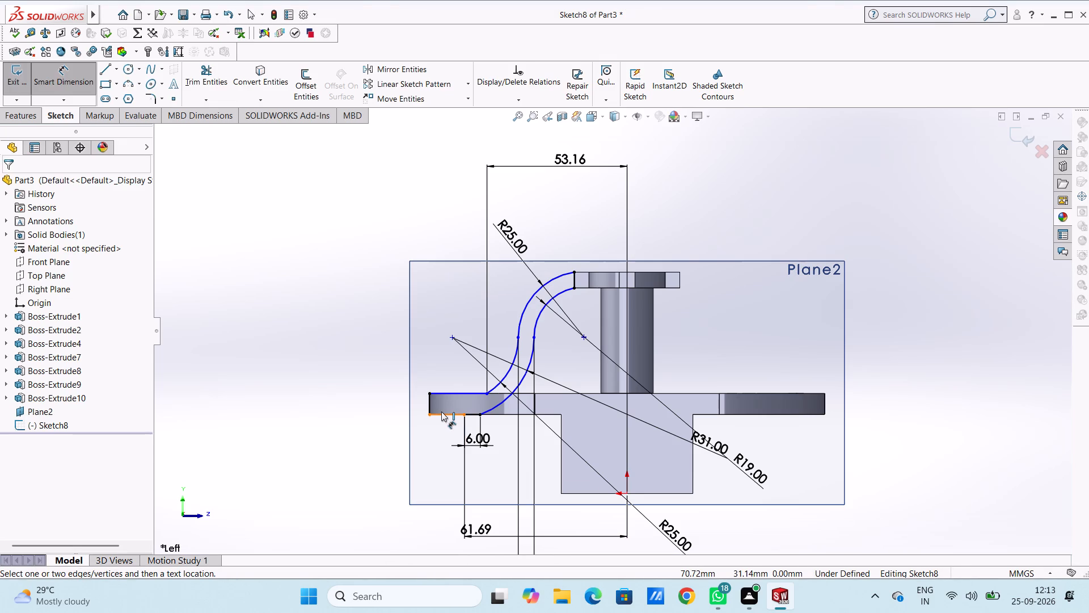
Dimension the length of the profile's outer bottom line, between the rim's outer face and the 6 mm segment.
{"action": "left_click", "coordinate": [441, 412]}
{"action": "left_click", "coordinate": [430, 469]}
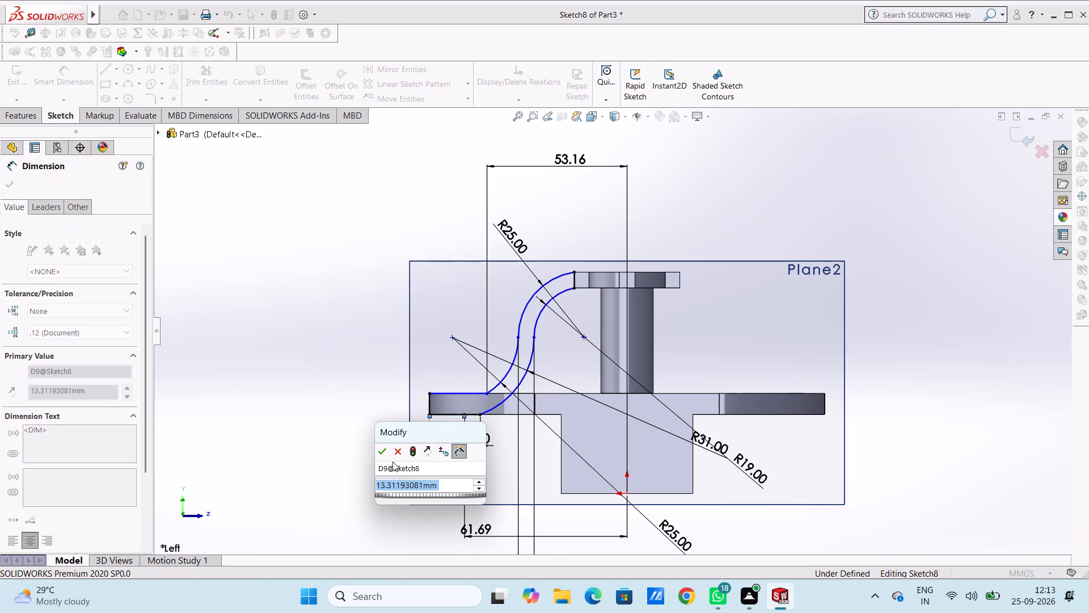
{"action": "left_click", "coordinate": [387, 451]}
{"action": "left_click", "coordinate": [314, 418]}
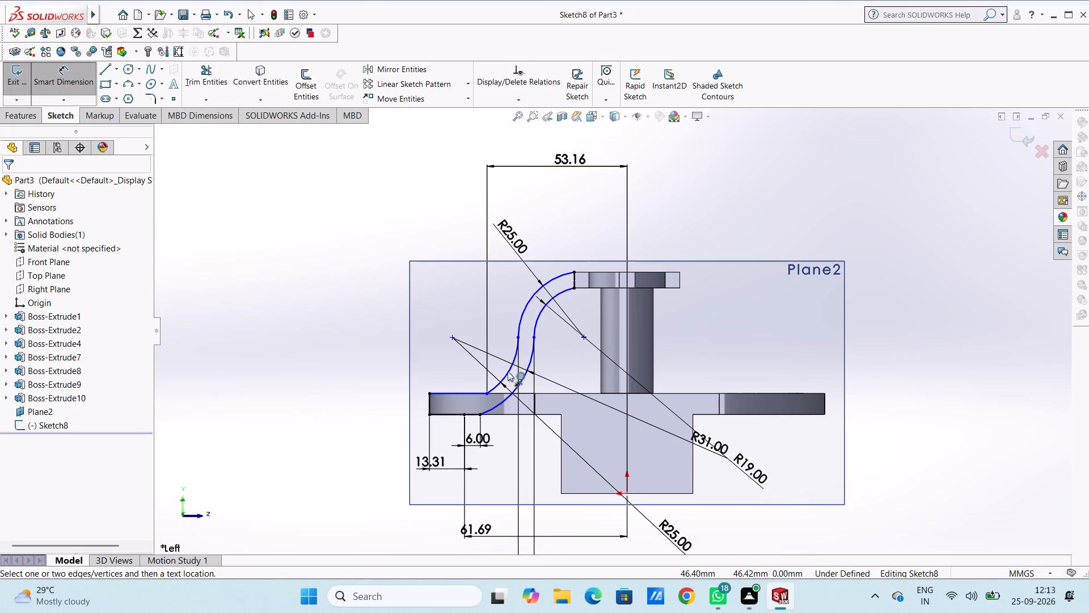
Dimension the horizontal distance from the origin to the point where the 19 mm and 31 mm arcs meet.
{"action": "left_click", "coordinate": [535, 338]}
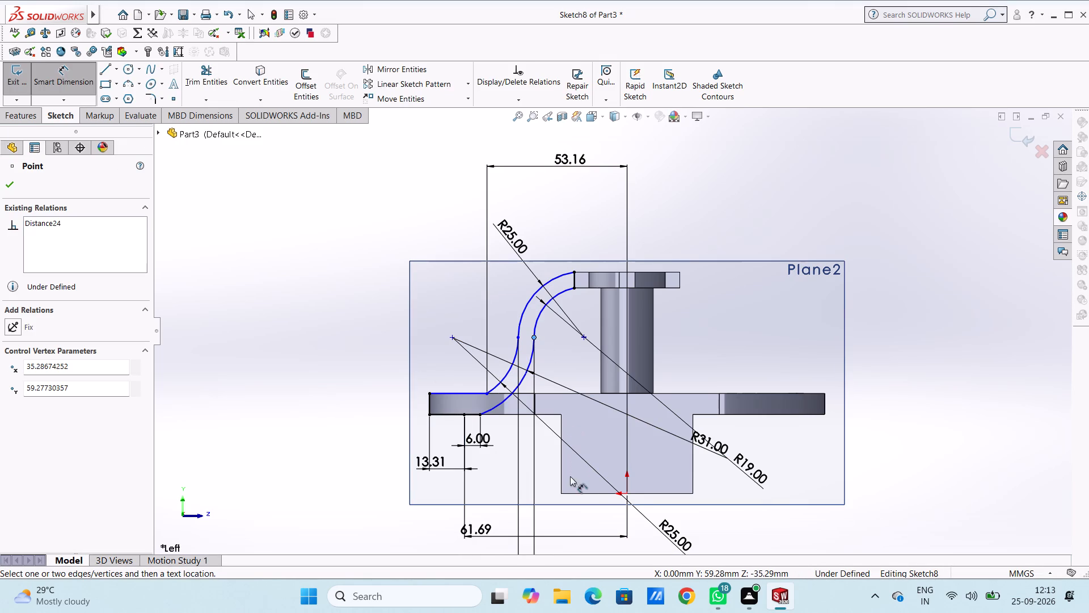
{"action": "left_click", "coordinate": [626, 493]}
{"action": "left_click", "coordinate": [601, 541]}
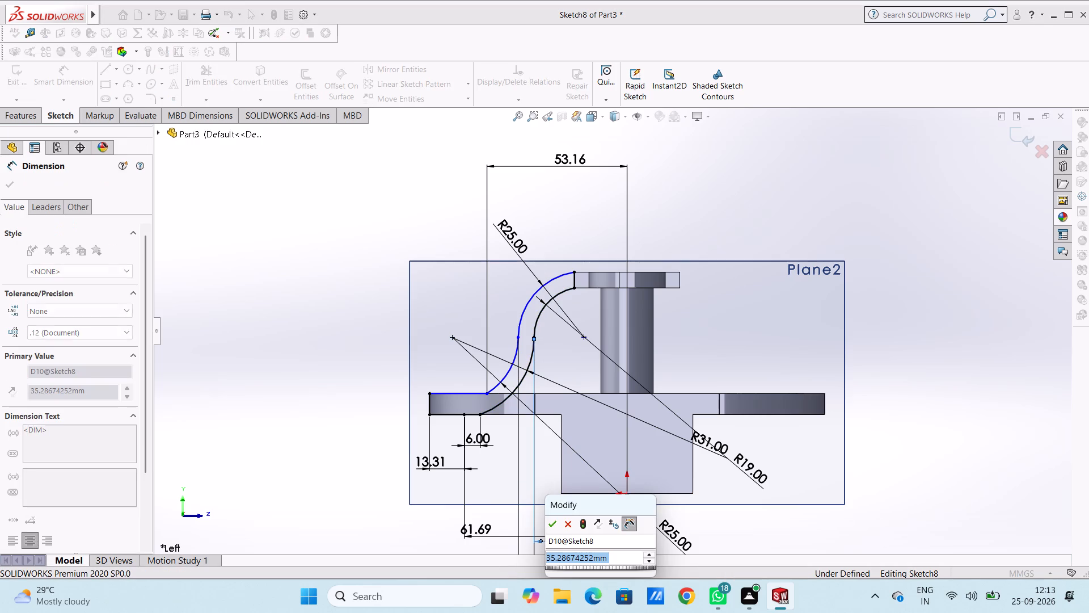
{"action": "left_click_drag", "start_coordinate": [548, 524], "coordinate": [548, 518]}
{"action": "left_click", "coordinate": [543, 476]}
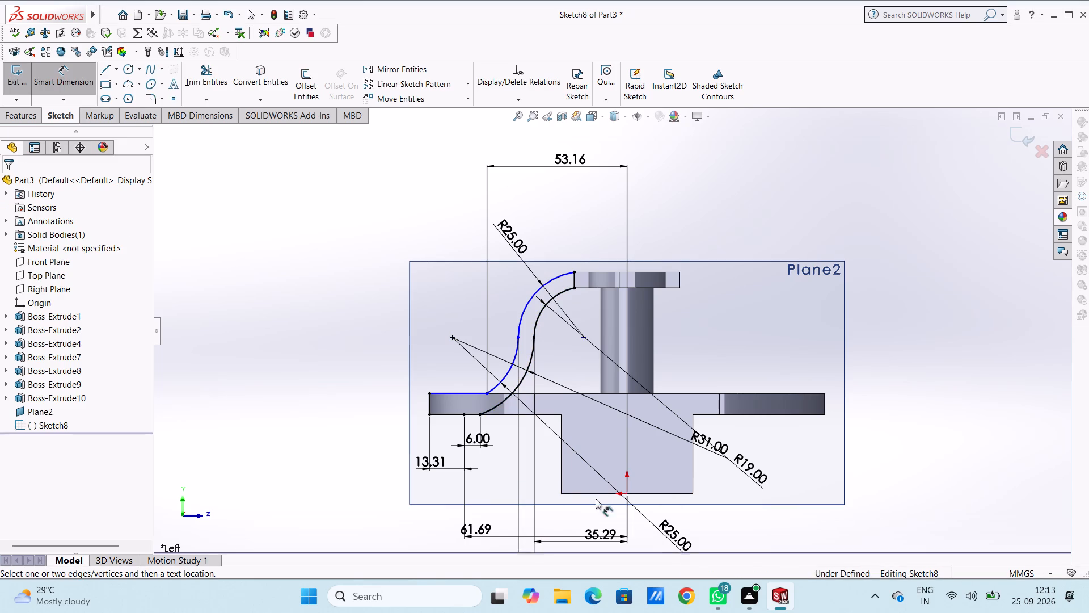
Dimension the horizontal distance from the origin to the point where the two 25 mm arcs meet.
{"action": "left_click", "coordinate": [624, 493]}
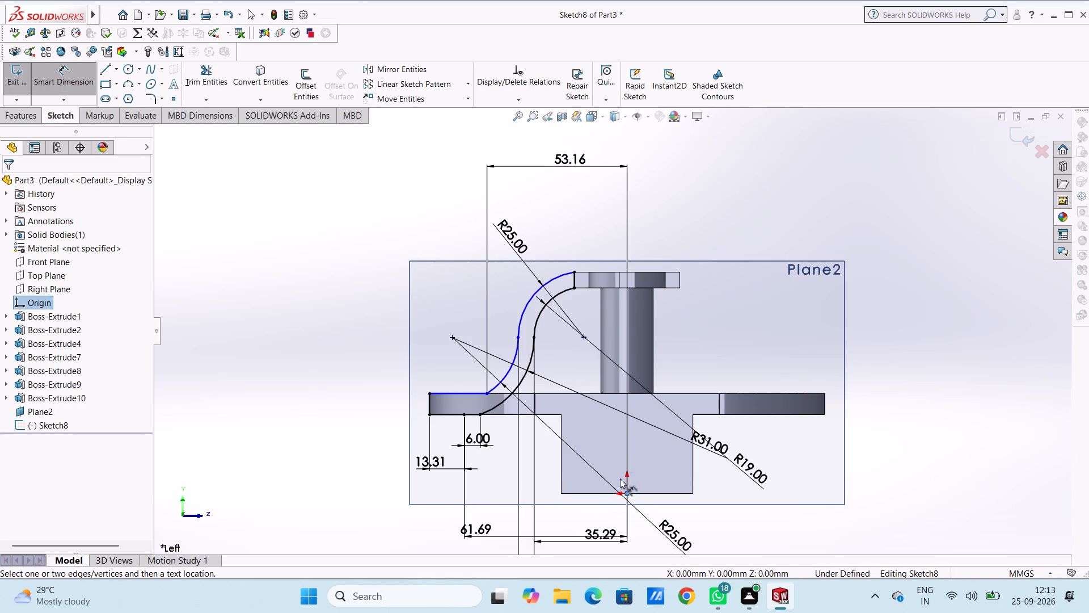
{"action": "left_click", "coordinate": [519, 335]}
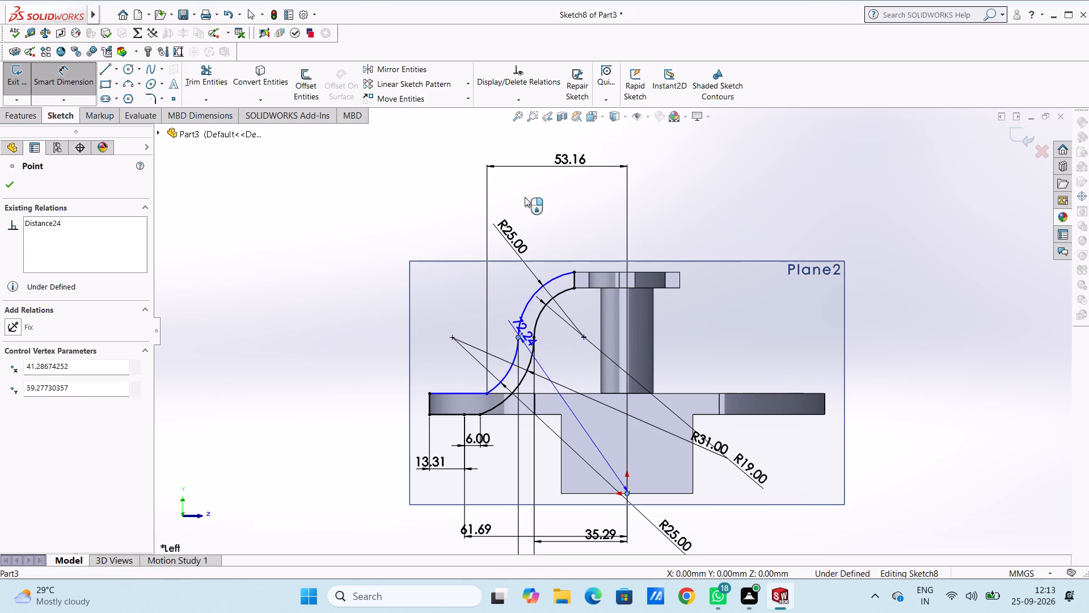
{"action": "left_click", "coordinate": [537, 185]}
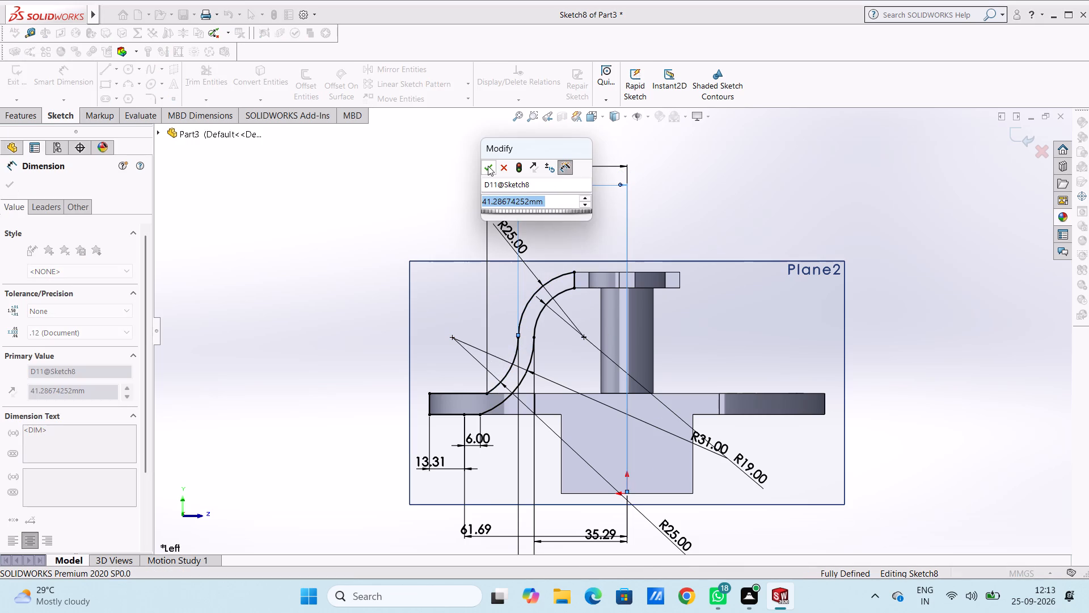
{"action": "left_click", "coordinate": [487, 165]}
{"action": "left_click", "coordinate": [427, 190]}
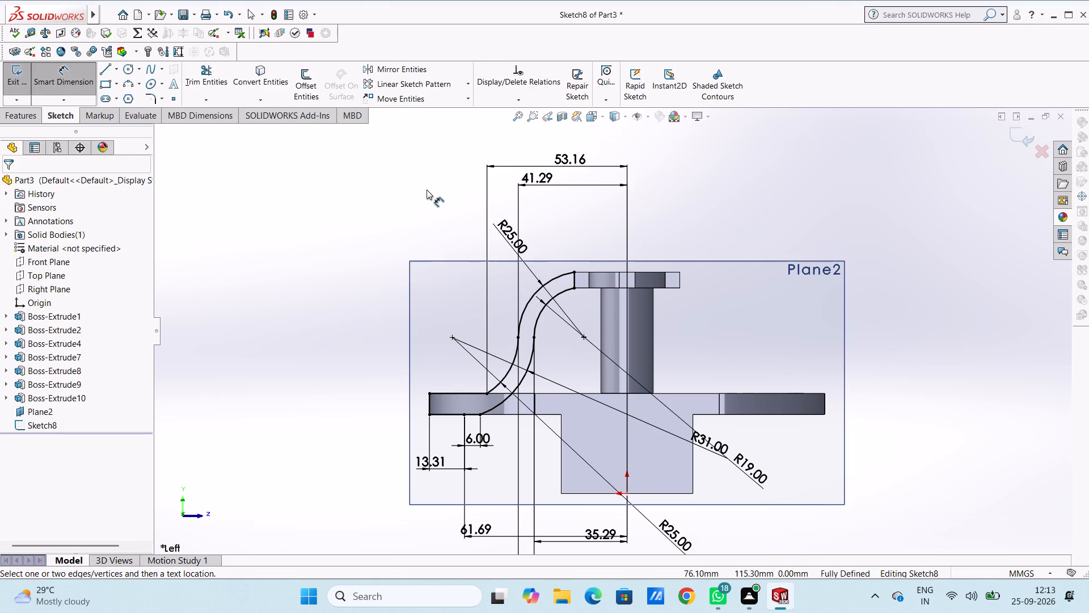
{"action": "key", "text": "Escape"}
{"action": "key", "text": "Escape"}
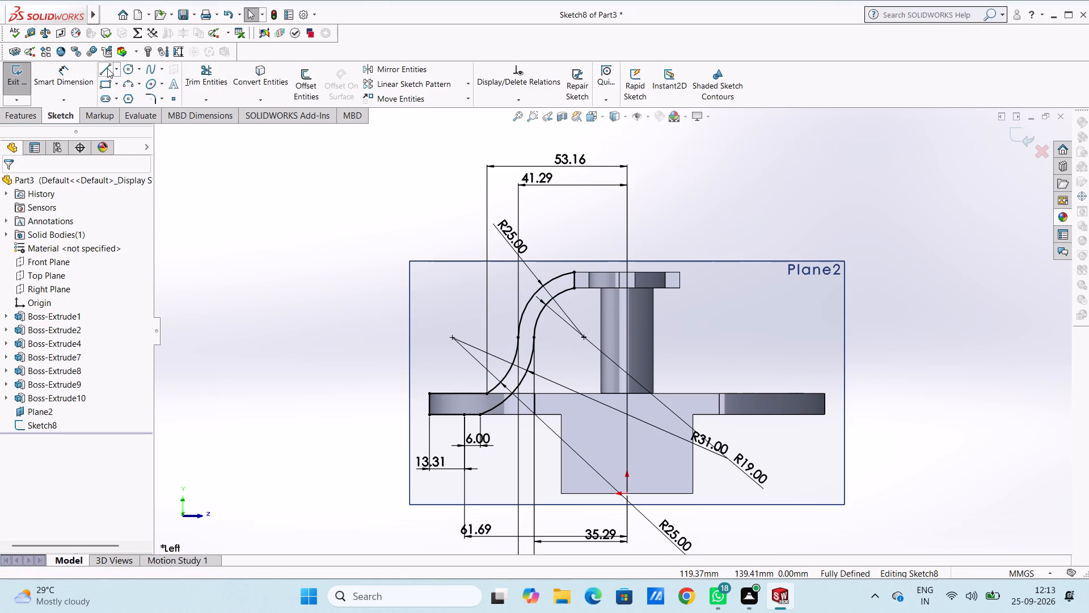
Sketch a vertical line about 84 mm long from the centre of the hub's top edge down to the origin.
{"action": "left_click", "coordinate": [107, 68]}
{"action": "left_click", "coordinate": [628, 270]}
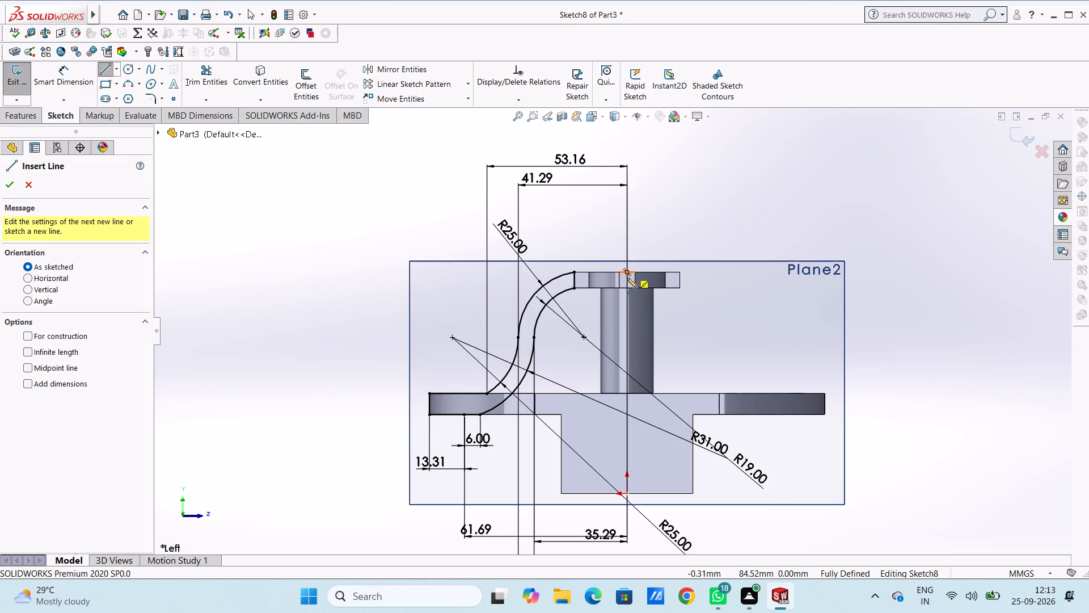
{"action": "left_click", "coordinate": [628, 497]}
{"action": "key", "text": "Escape"}
{"action": "key", "text": "Escape"}
{"action": "scroll", "coordinate": [918, 249], "scroll_direction": "down", "scroll_amount": 2}
{"action": "scroll", "coordinate": [918, 249], "scroll_direction": "up", "scroll_amount": 4}
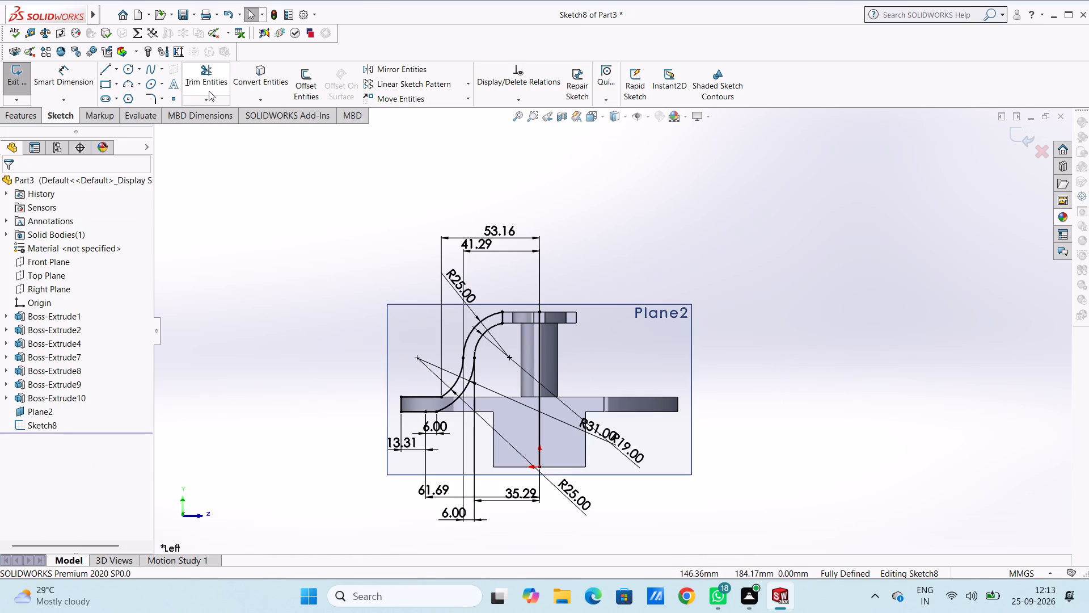
Mirror all the arcs and lines of the arm profile about the central vertical line, keeping the original.
{"action": "left_click", "coordinate": [394, 72]}
{"action": "scroll", "coordinate": [506, 272], "scroll_direction": "down", "scroll_amount": 2}
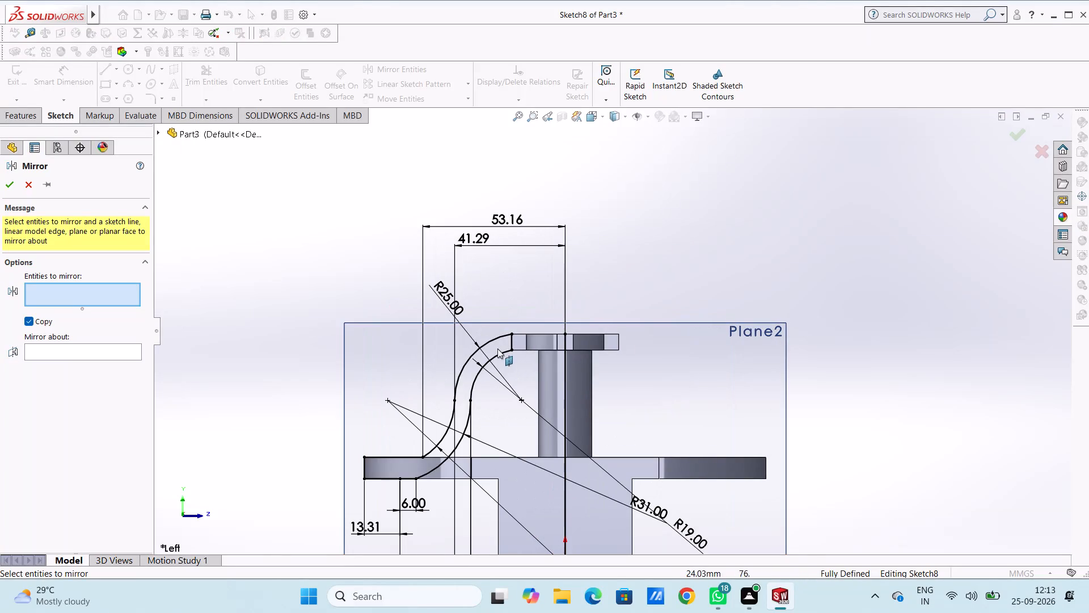
{"action": "left_click", "coordinate": [496, 341]}
{"action": "left_click", "coordinate": [515, 342]}
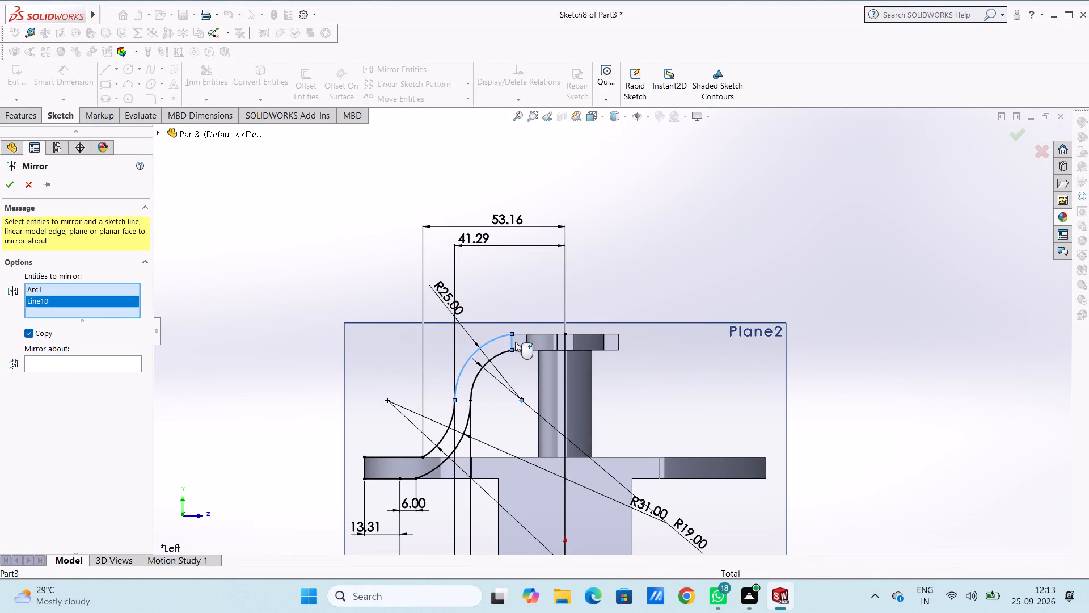
{"action": "left_click", "coordinate": [496, 358]}
{"action": "left_click", "coordinate": [467, 412]}
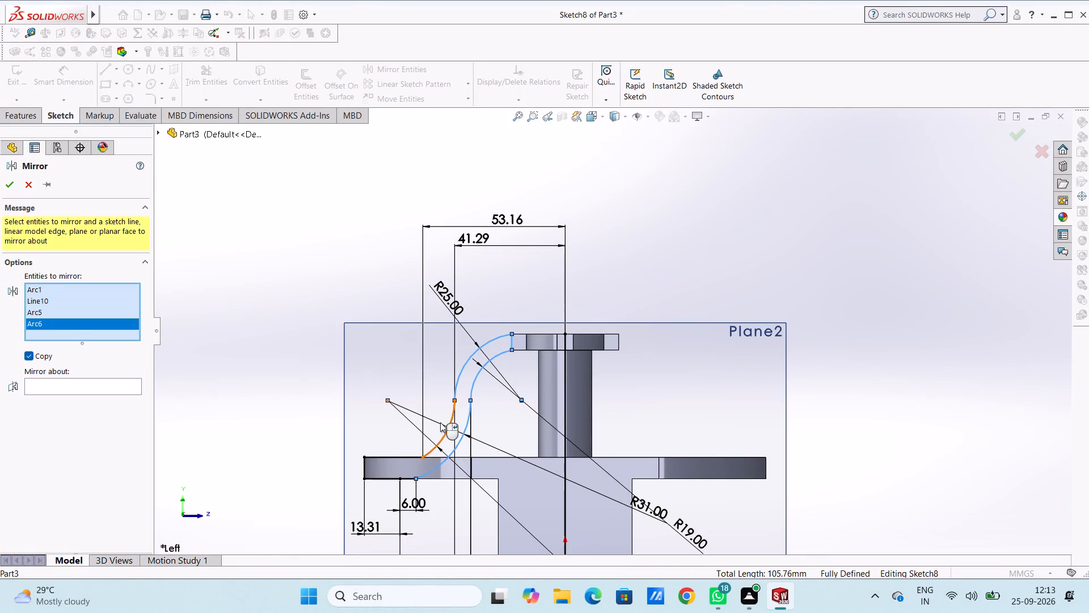
{"action": "left_click", "coordinate": [446, 433]}
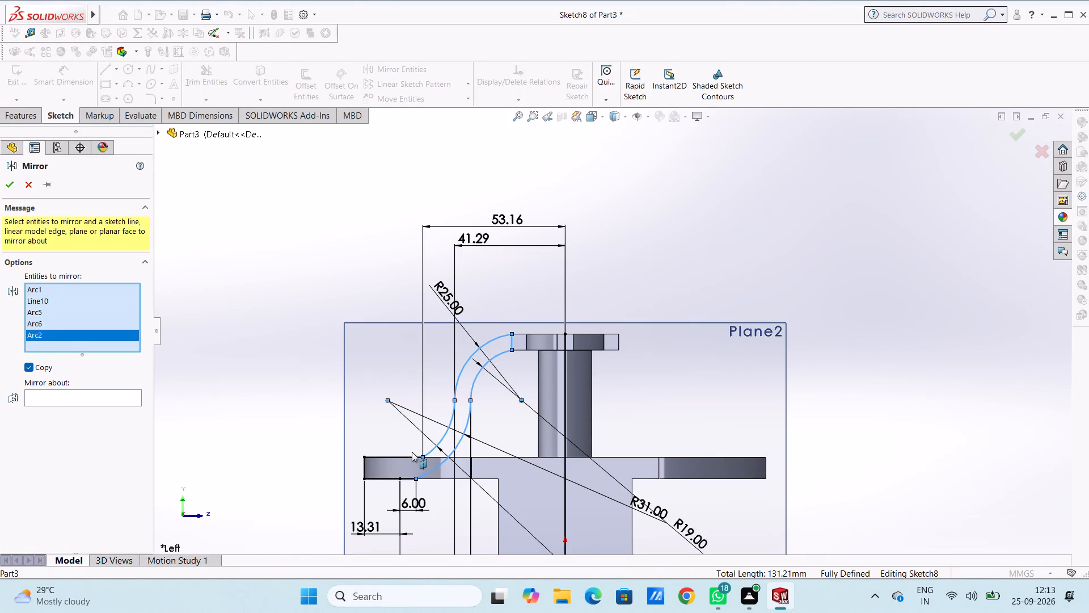
{"action": "left_click", "coordinate": [409, 456]}
{"action": "left_click", "coordinate": [364, 468]}
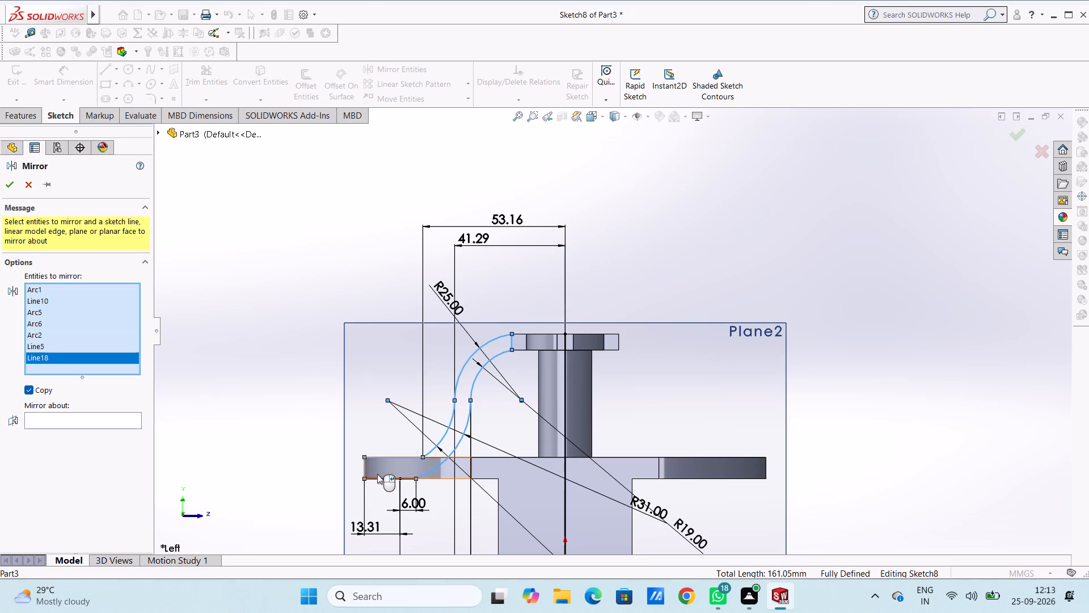
{"action": "left_click", "coordinate": [381, 478]}
{"action": "left_click", "coordinate": [404, 480]}
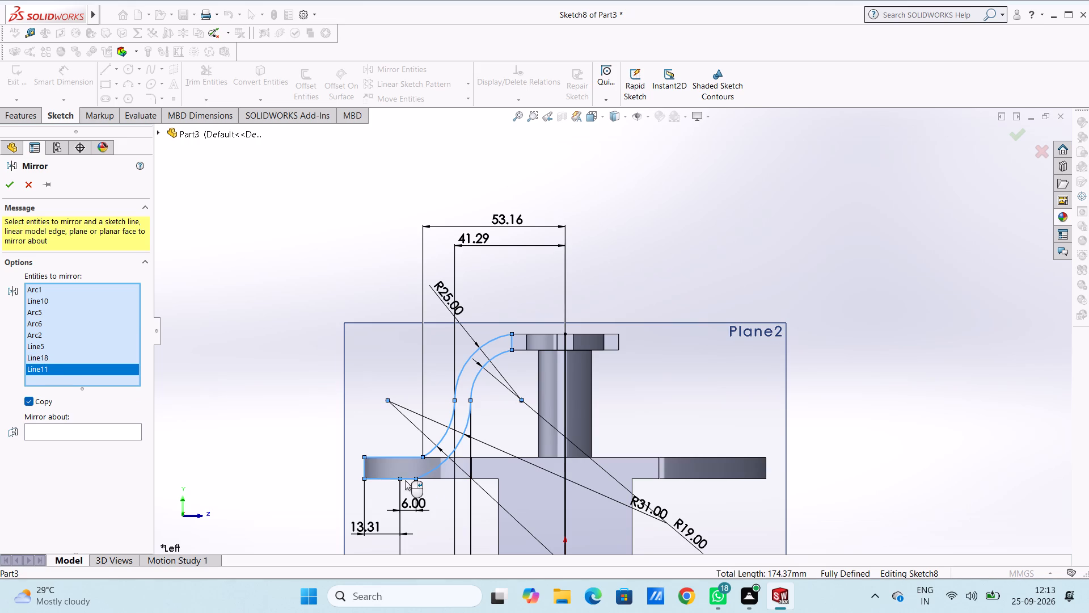
{"action": "scroll", "coordinate": [410, 481], "scroll_direction": "up", "scroll_amount": 5}
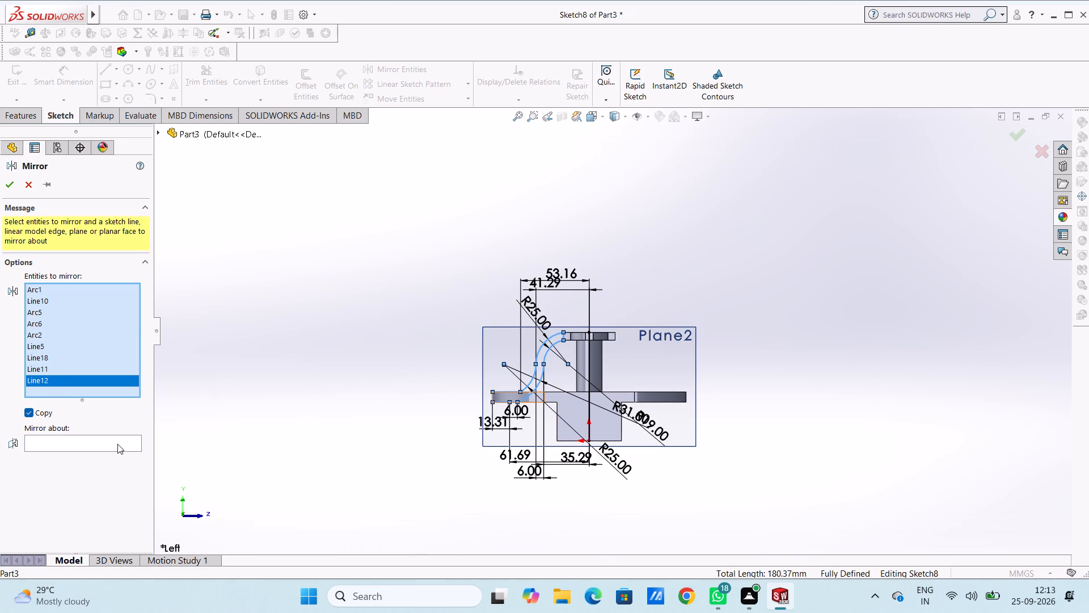
{"action": "left_click", "coordinate": [119, 442]}
{"action": "left_click", "coordinate": [588, 363]}
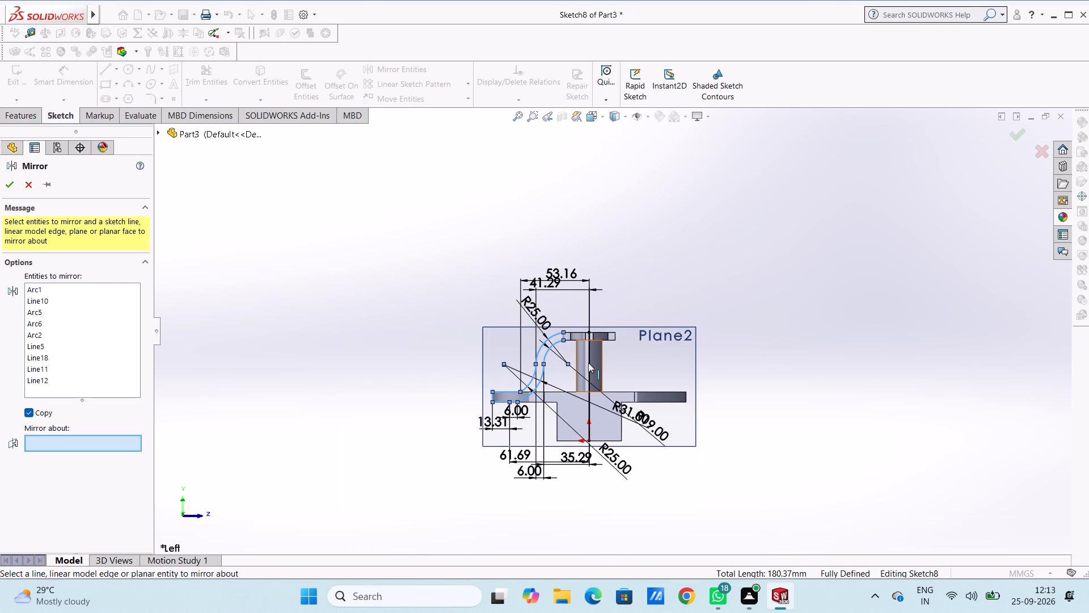
{"action": "left_click", "coordinate": [12, 192]}
{"action": "left_click", "coordinate": [310, 289]}
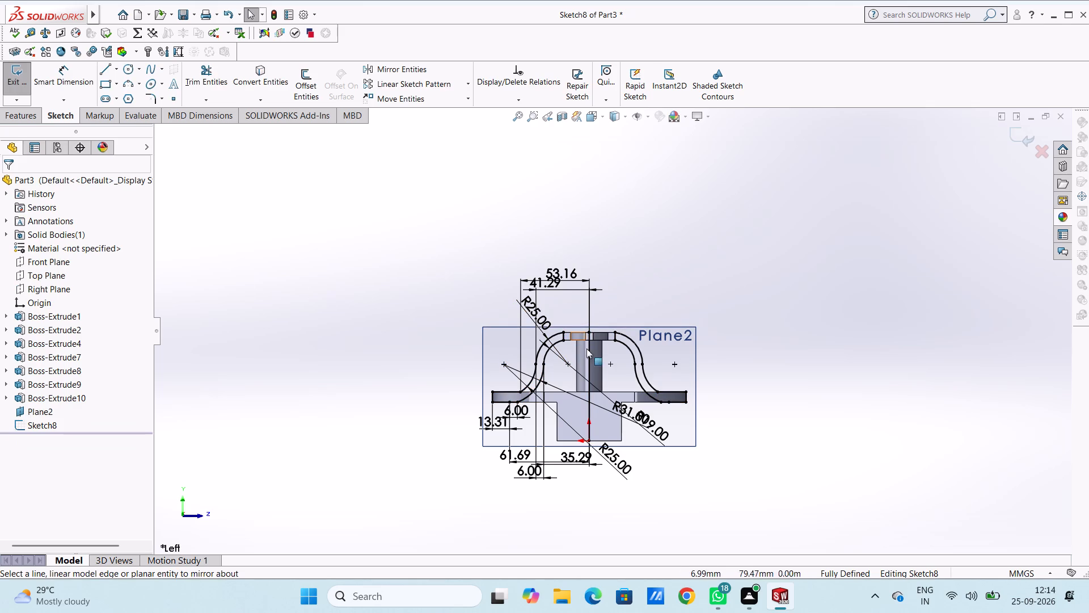
Delete the central vertical line used for mirroring.
{"action": "left_click", "coordinate": [591, 365]}
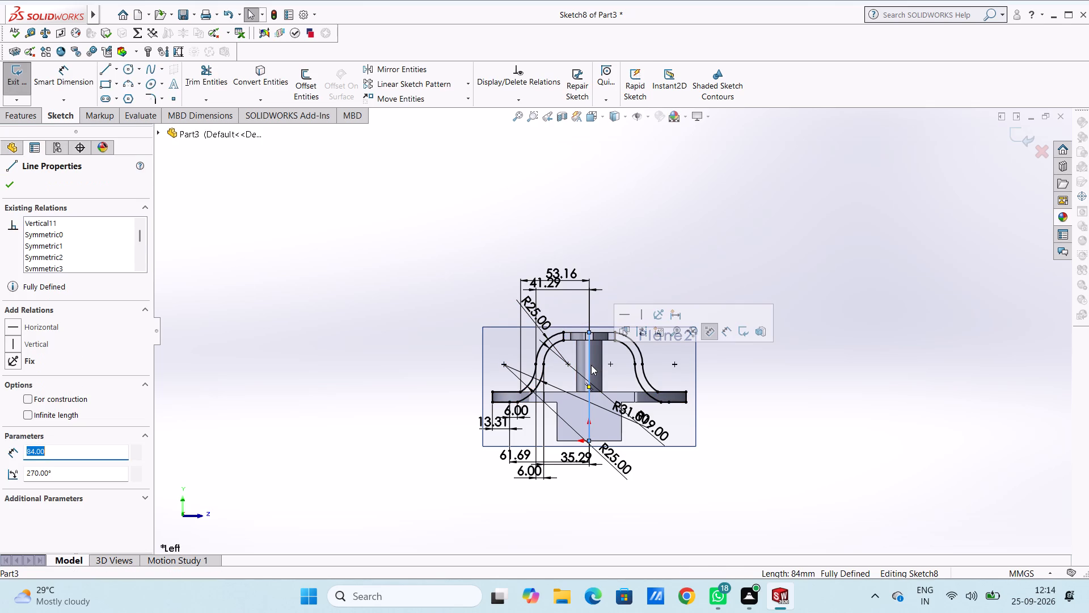
{"action": "key", "text": "Delete"}
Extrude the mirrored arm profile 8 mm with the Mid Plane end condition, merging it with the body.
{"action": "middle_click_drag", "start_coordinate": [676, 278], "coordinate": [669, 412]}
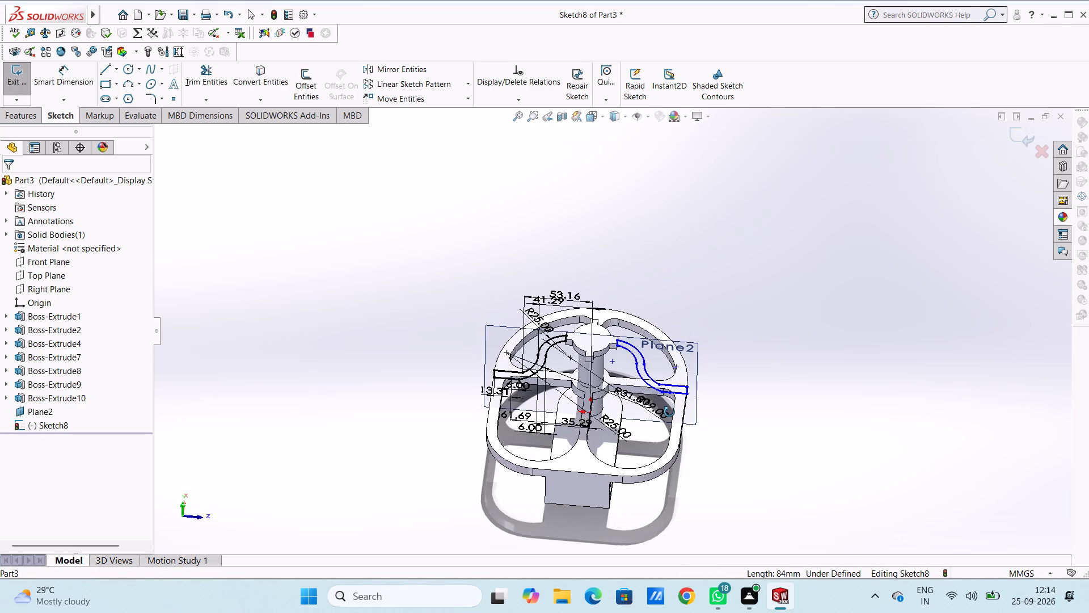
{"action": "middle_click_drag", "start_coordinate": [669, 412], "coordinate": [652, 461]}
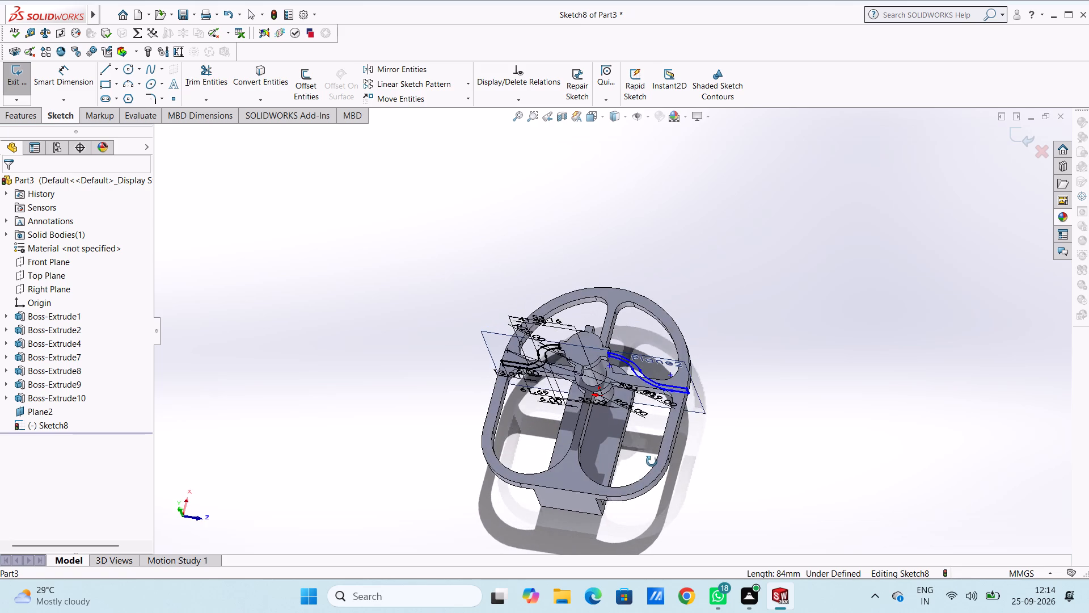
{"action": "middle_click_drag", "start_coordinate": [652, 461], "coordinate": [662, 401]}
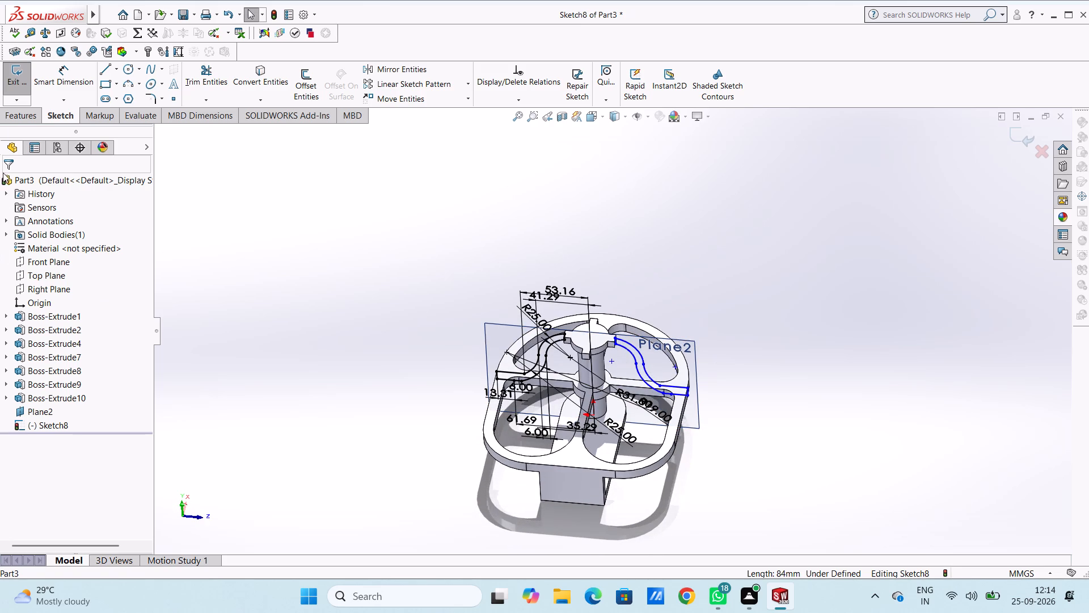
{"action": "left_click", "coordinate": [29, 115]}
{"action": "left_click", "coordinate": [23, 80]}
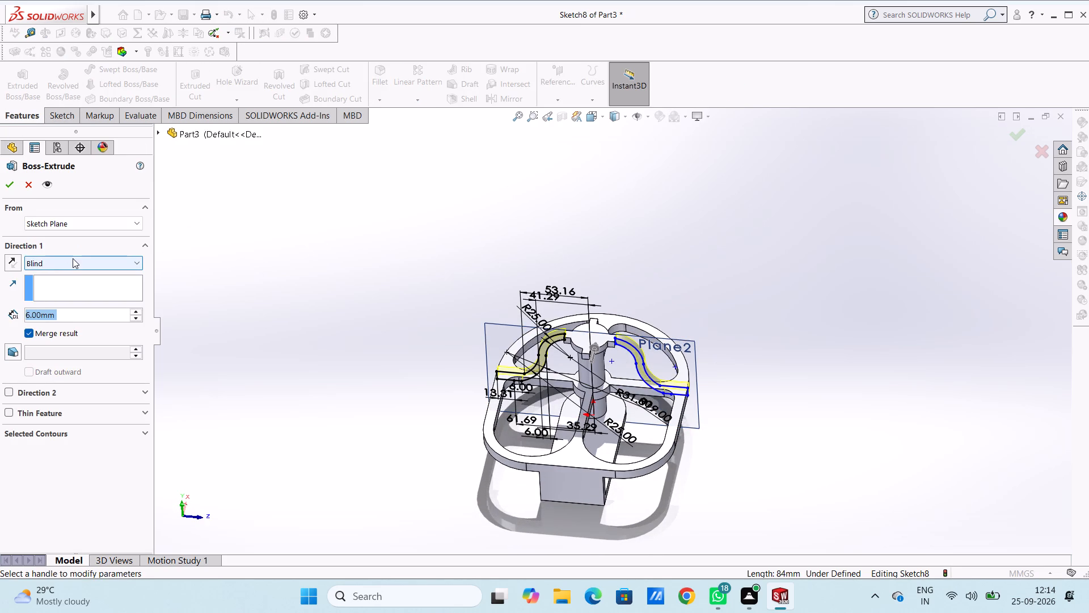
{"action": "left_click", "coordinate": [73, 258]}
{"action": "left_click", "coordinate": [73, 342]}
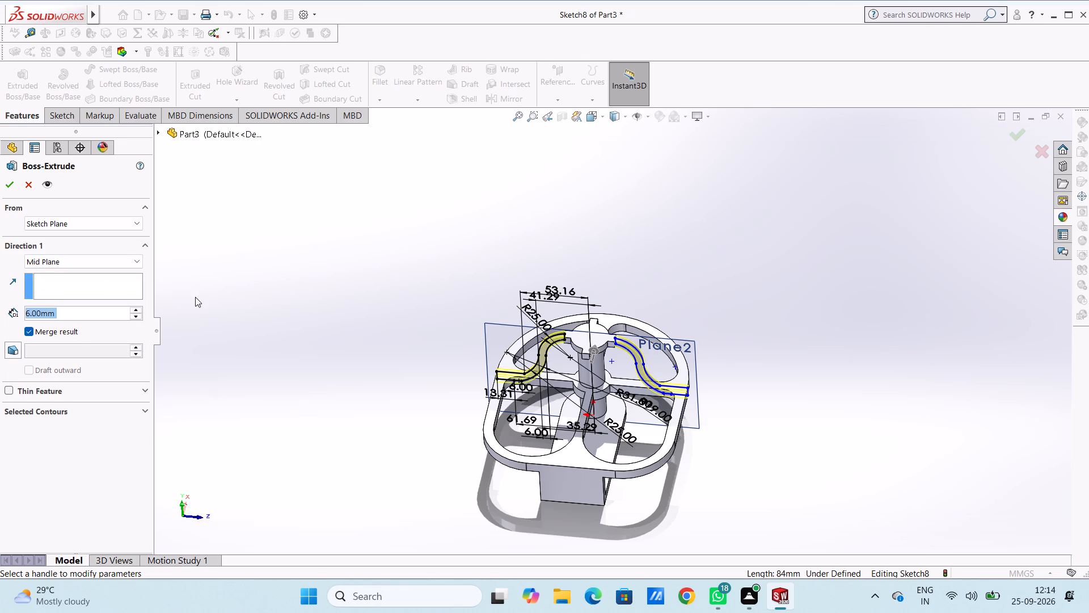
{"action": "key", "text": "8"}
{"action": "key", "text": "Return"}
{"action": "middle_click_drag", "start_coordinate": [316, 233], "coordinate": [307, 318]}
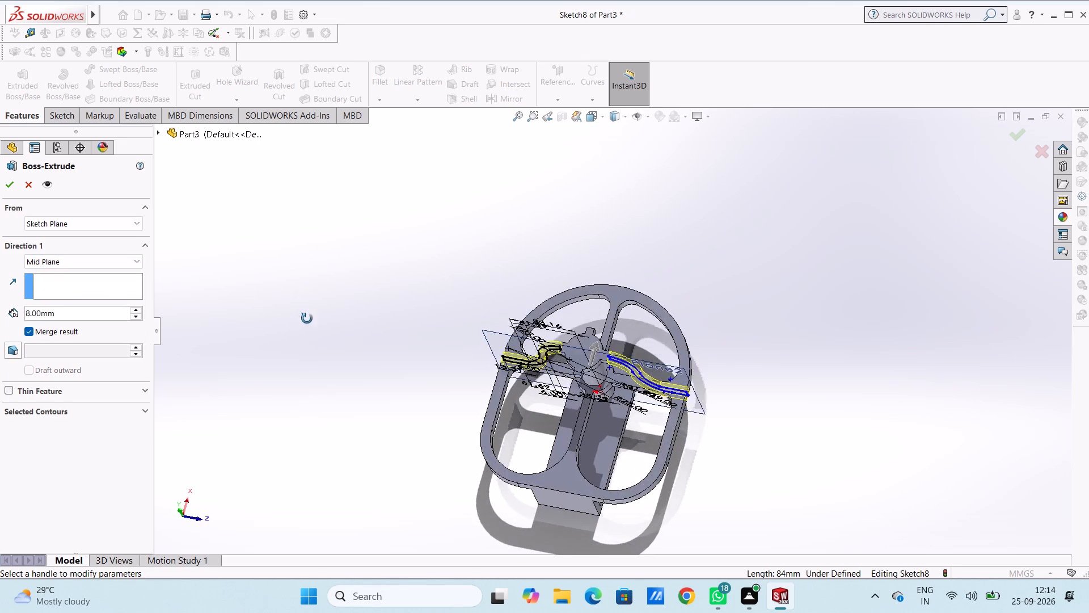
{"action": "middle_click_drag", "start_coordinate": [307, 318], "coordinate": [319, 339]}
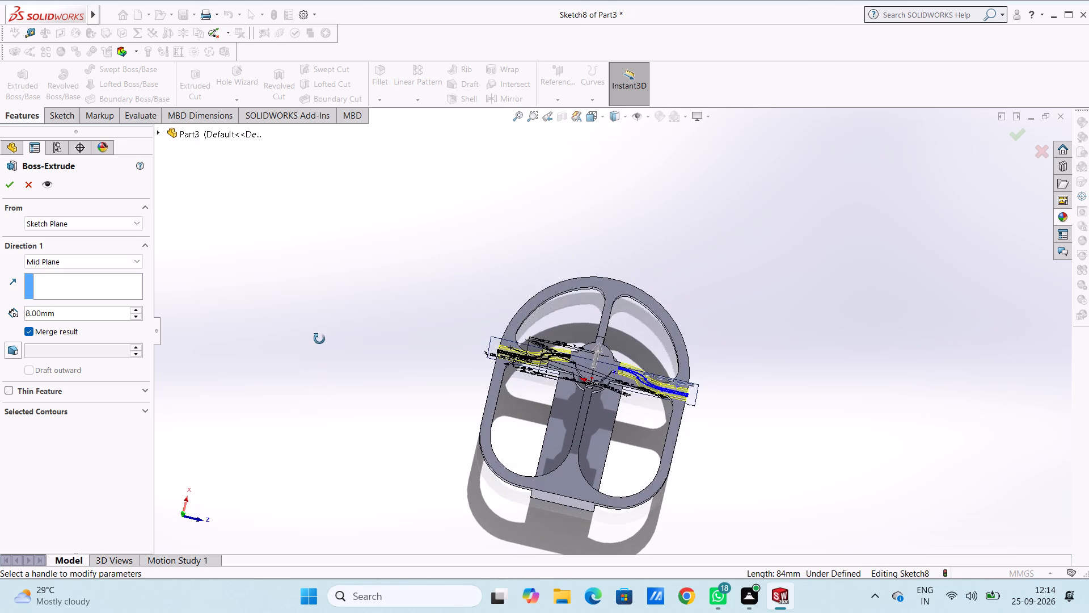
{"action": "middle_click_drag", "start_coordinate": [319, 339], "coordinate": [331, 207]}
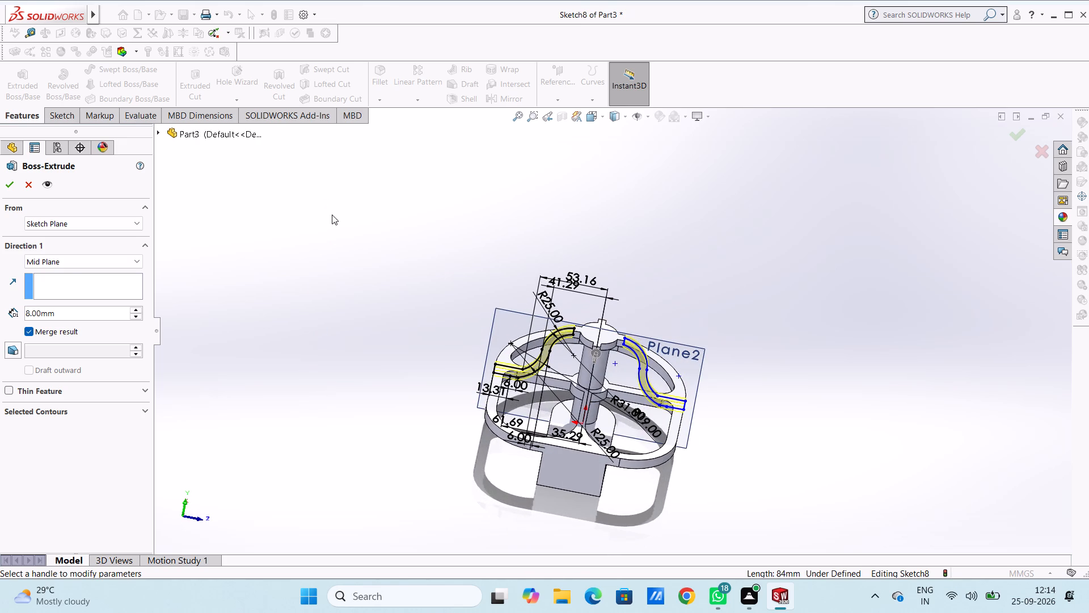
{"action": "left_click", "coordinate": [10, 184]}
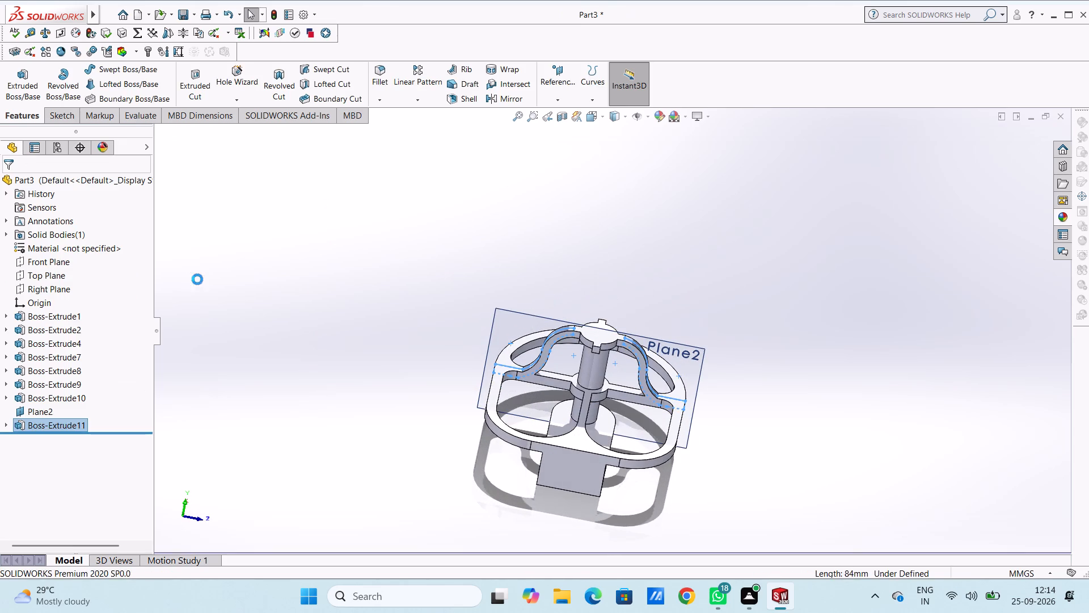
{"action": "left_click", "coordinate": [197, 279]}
Hide Plane2, the reference plane that carries the arm sketch.
{"action": "middle_click_drag", "start_coordinate": [331, 274], "coordinate": [288, 272]}
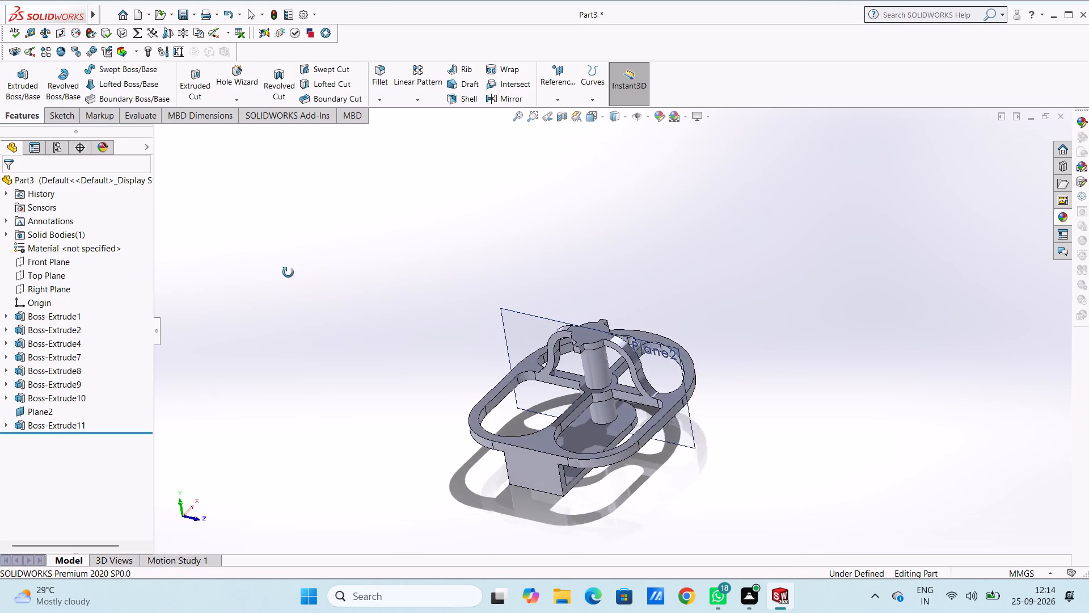
{"action": "middle_click_drag", "start_coordinate": [288, 272], "coordinate": [341, 417]}
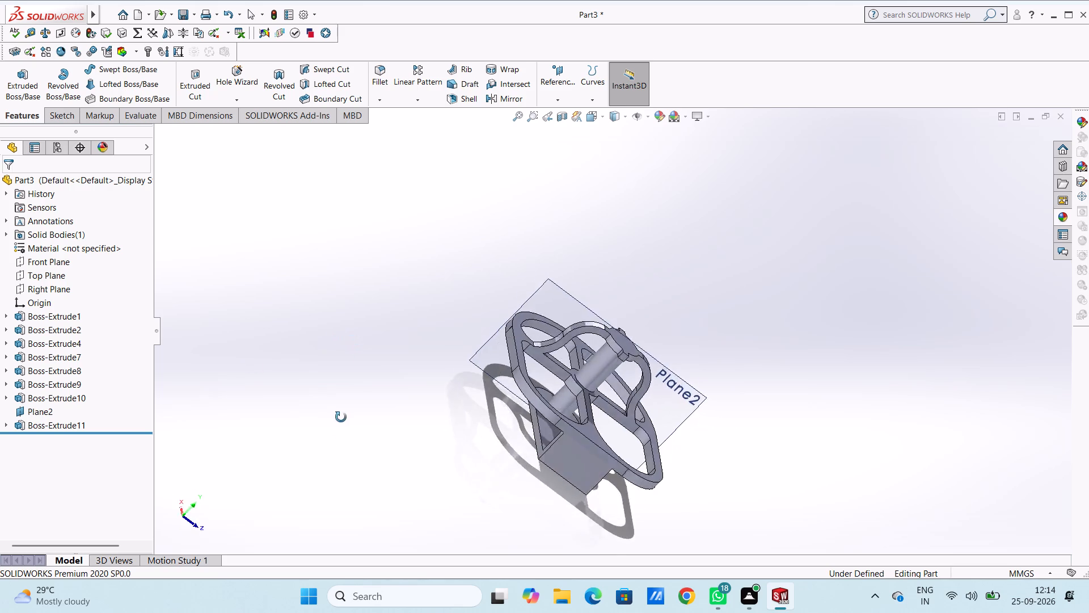
{"action": "middle_click_drag", "start_coordinate": [341, 417], "coordinate": [336, 312]}
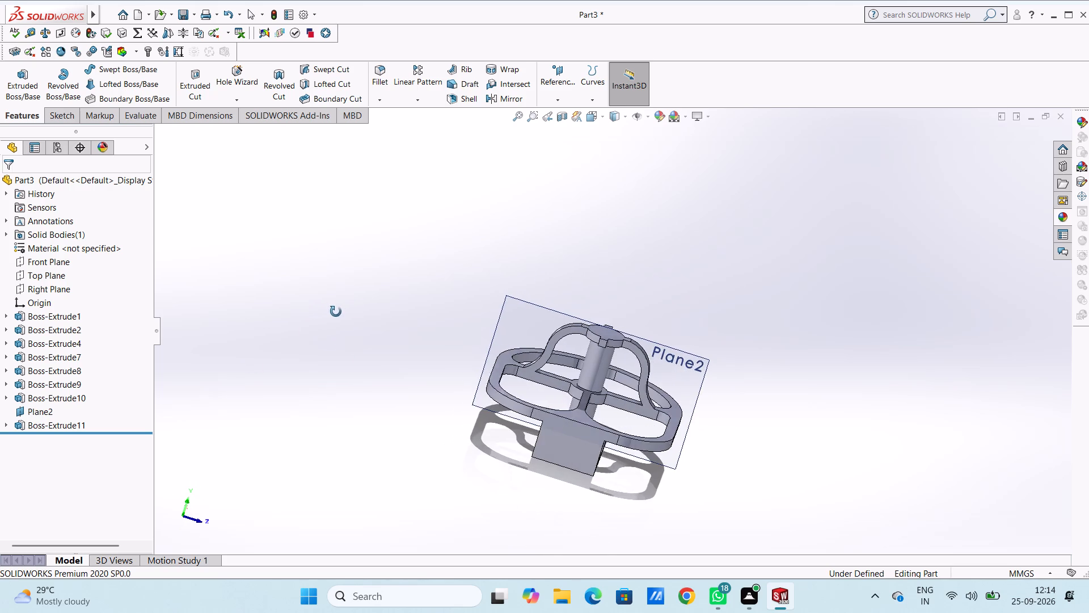
{"action": "middle_click_drag", "start_coordinate": [336, 312], "coordinate": [336, 312]}
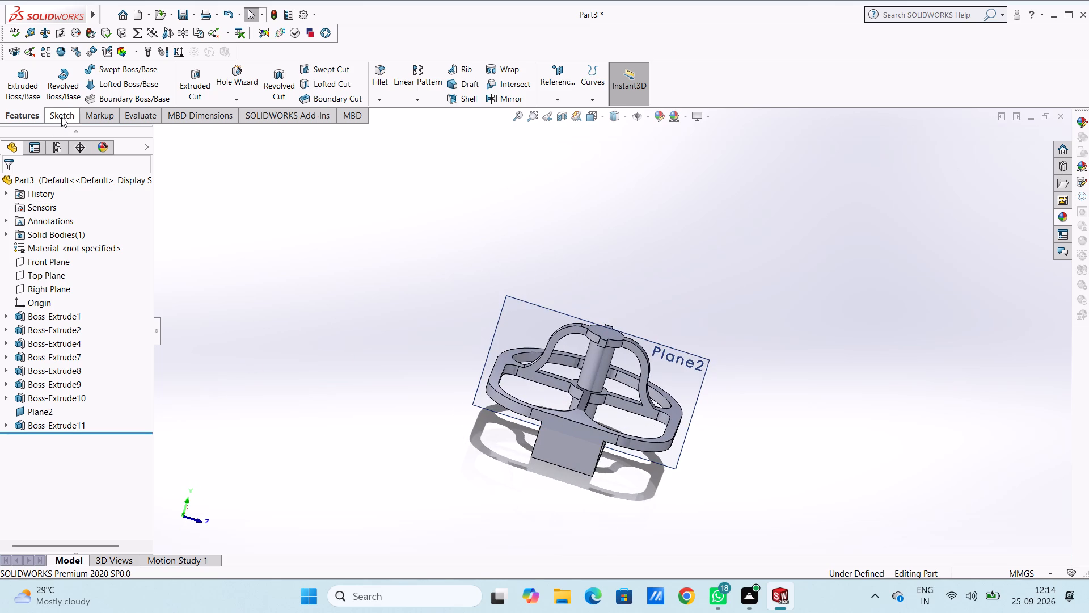
{"action": "left_click", "coordinate": [43, 410]}
{"action": "left_click", "coordinate": [72, 391]}
{"action": "left_click", "coordinate": [269, 404]}
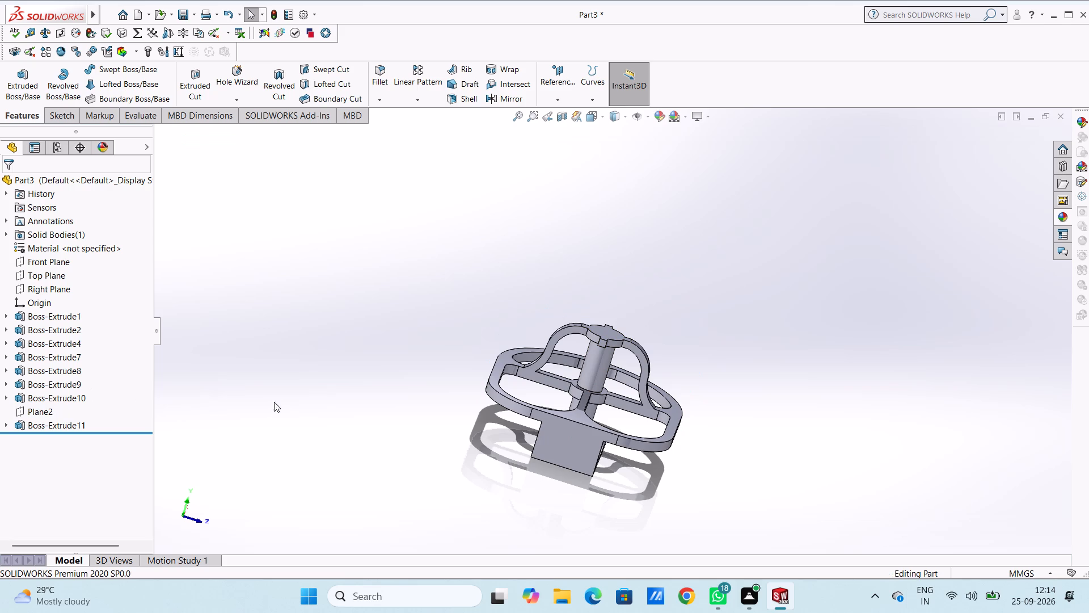
Examine the S-curved arms and how they meet the hub and rim from several angles.
{"action": "middle_click_drag", "start_coordinate": [362, 345], "coordinate": [281, 358]}
{"action": "middle_click_drag", "start_coordinate": [395, 306], "coordinate": [364, 320]}
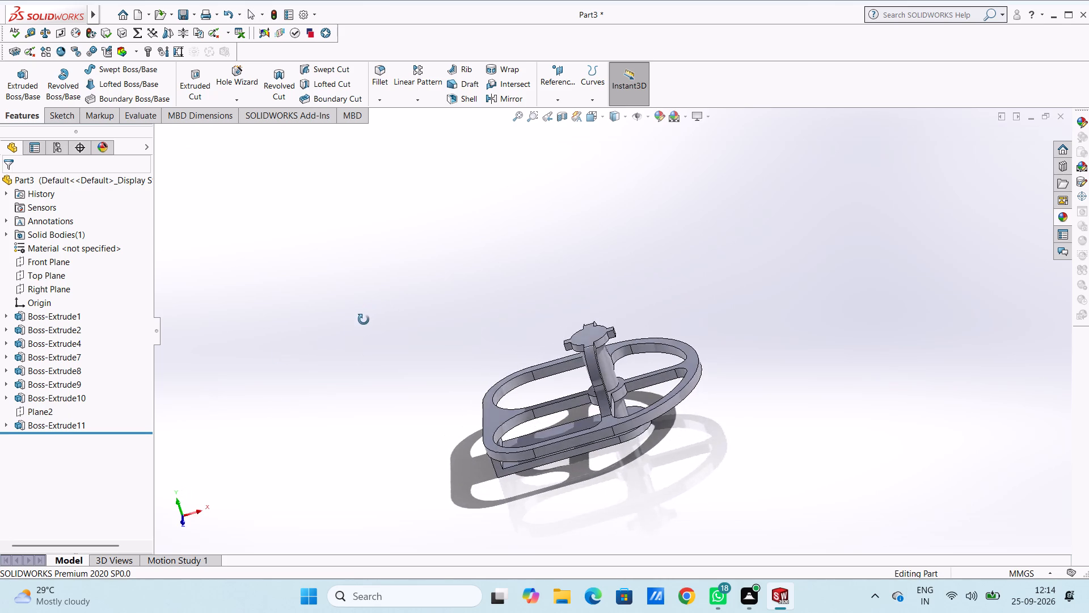
{"action": "middle_click_drag", "start_coordinate": [364, 320], "coordinate": [346, 333]}
{"action": "middle_click_drag", "start_coordinate": [378, 334], "coordinate": [322, 412]}
{"action": "middle_click_drag", "start_coordinate": [345, 351], "coordinate": [357, 297]}
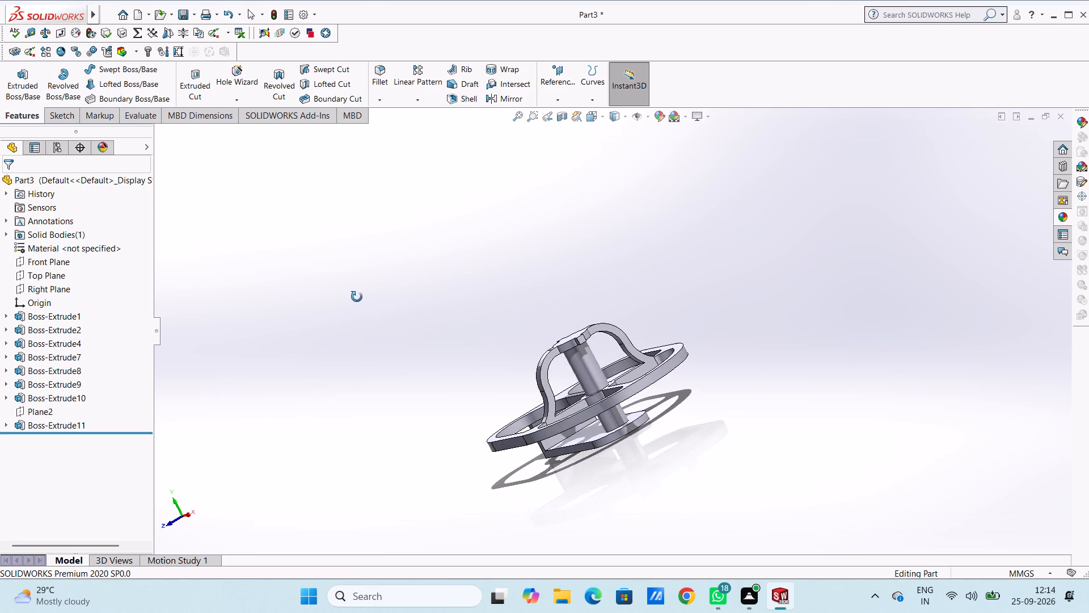
{"action": "middle_click_drag", "start_coordinate": [357, 297], "coordinate": [358, 299]}
{"action": "scroll", "coordinate": [360, 291], "scroll_direction": "up", "scroll_amount": 1}
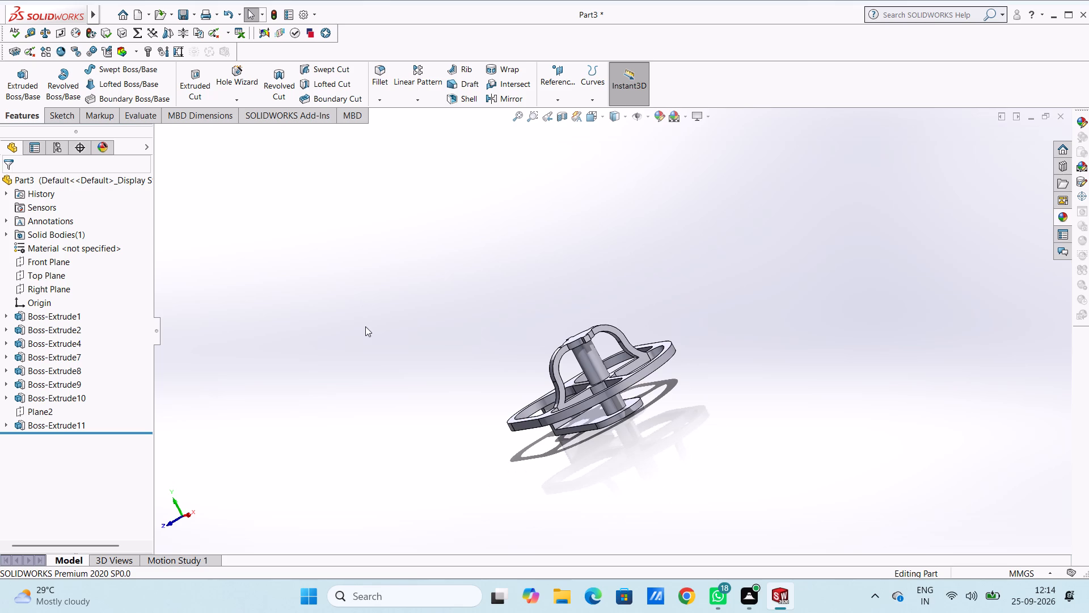
{"action": "scroll", "coordinate": [399, 330], "scroll_direction": "down", "scroll_amount": 1}
{"action": "middle_click_drag", "start_coordinate": [392, 337], "coordinate": [384, 390]}
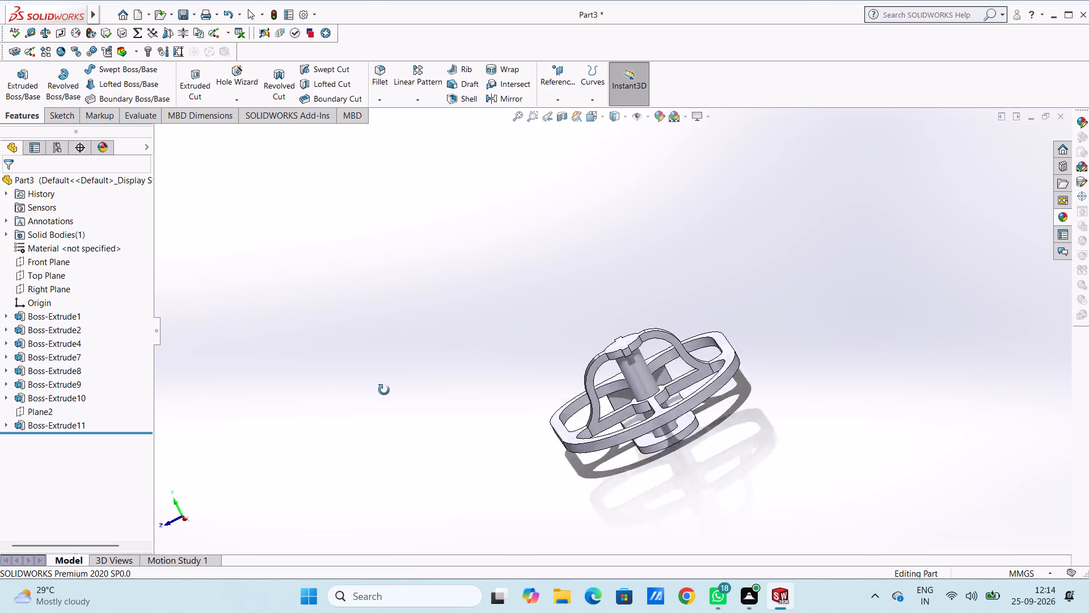
{"action": "middle_click_drag", "start_coordinate": [384, 390], "coordinate": [402, 414]}
{"action": "middle_click_drag", "start_coordinate": [419, 314], "coordinate": [412, 356]}
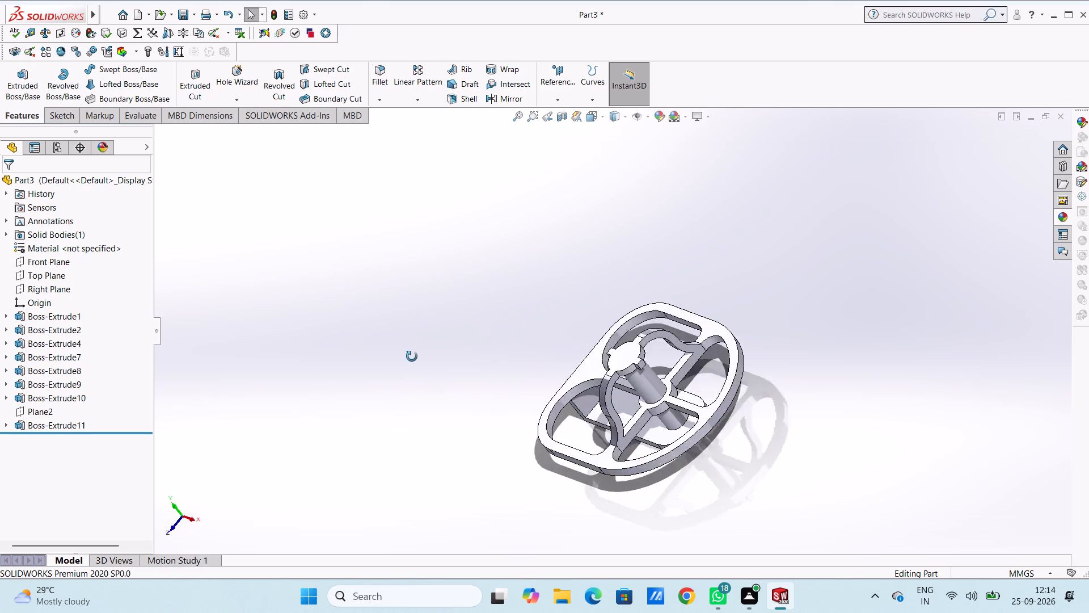
{"action": "middle_click_drag", "start_coordinate": [412, 356], "coordinate": [474, 398]}
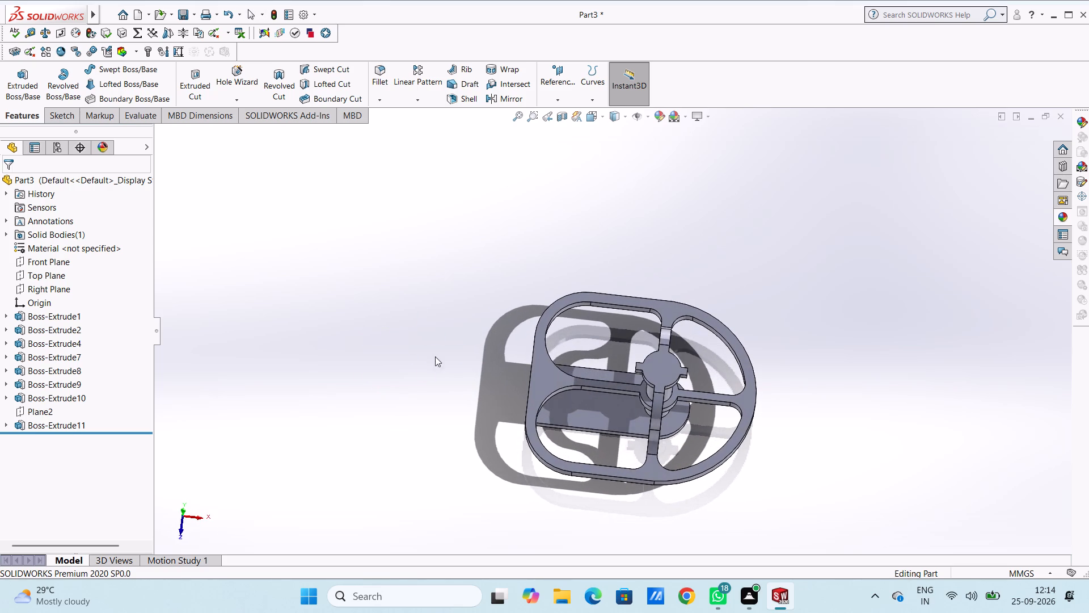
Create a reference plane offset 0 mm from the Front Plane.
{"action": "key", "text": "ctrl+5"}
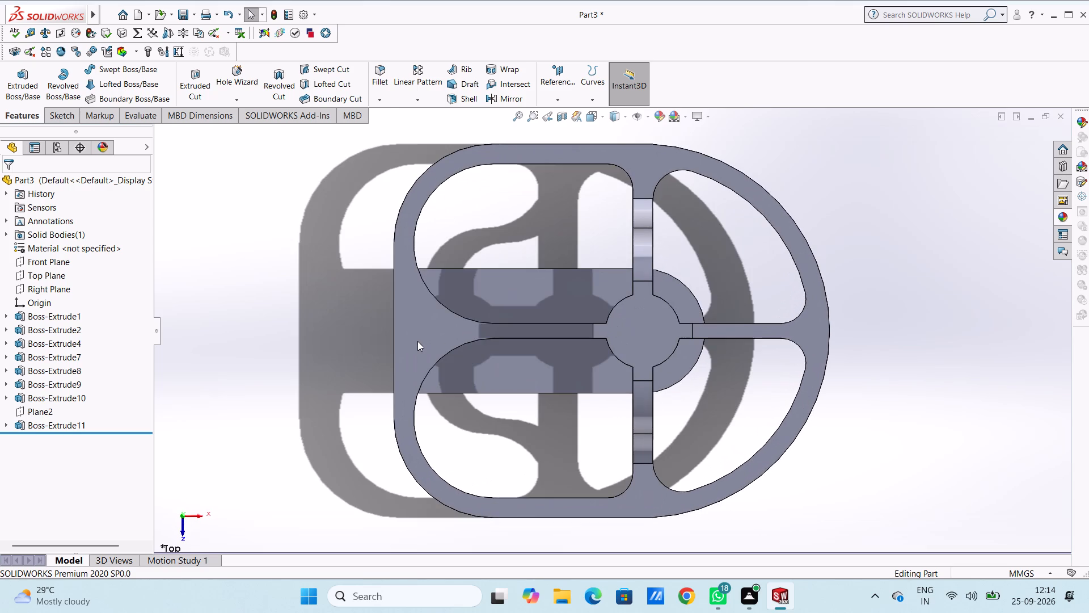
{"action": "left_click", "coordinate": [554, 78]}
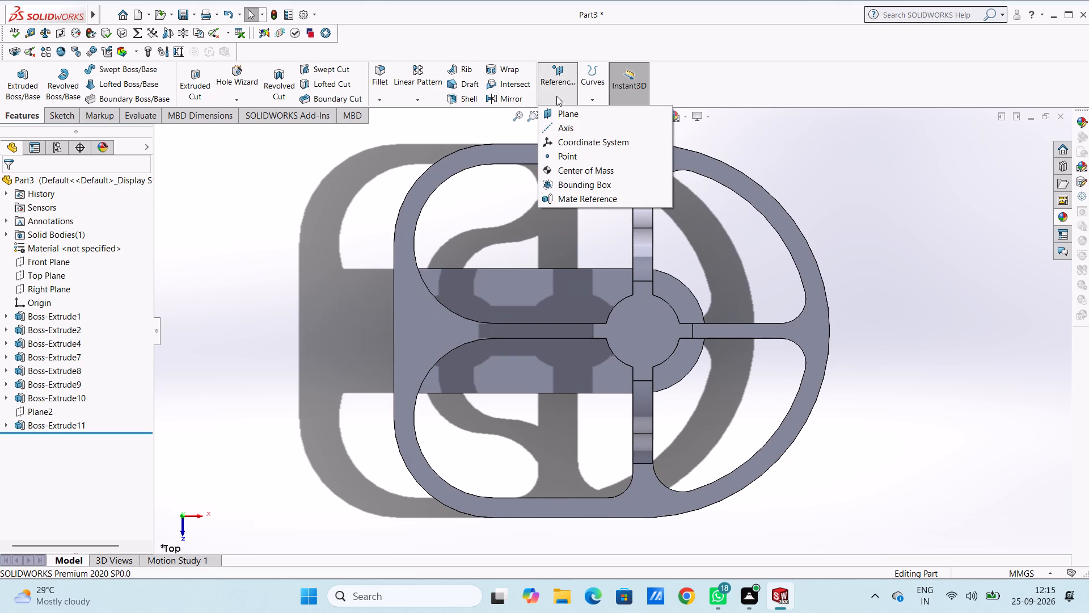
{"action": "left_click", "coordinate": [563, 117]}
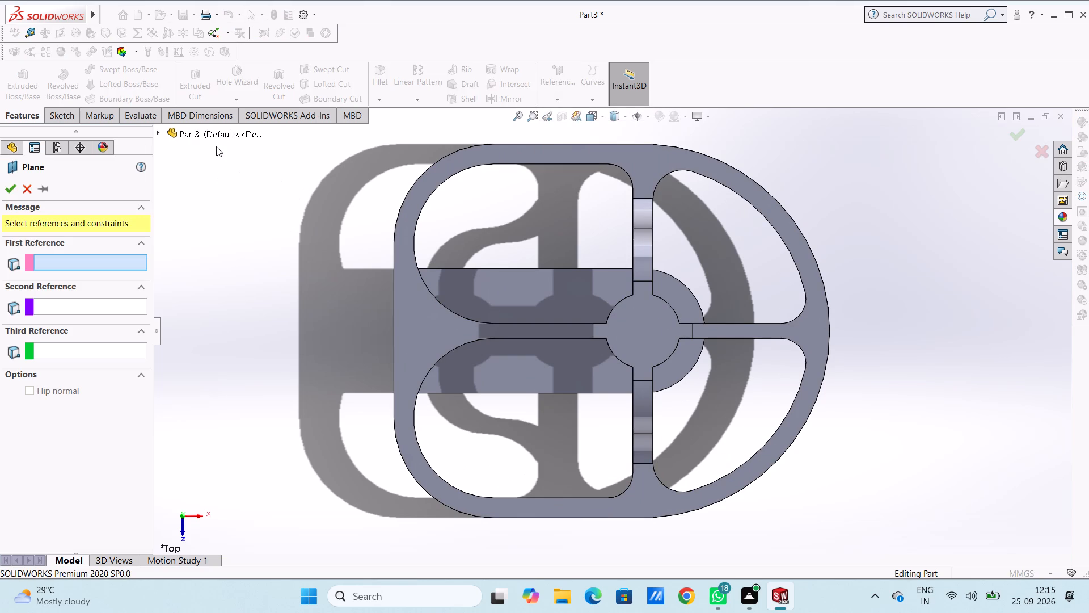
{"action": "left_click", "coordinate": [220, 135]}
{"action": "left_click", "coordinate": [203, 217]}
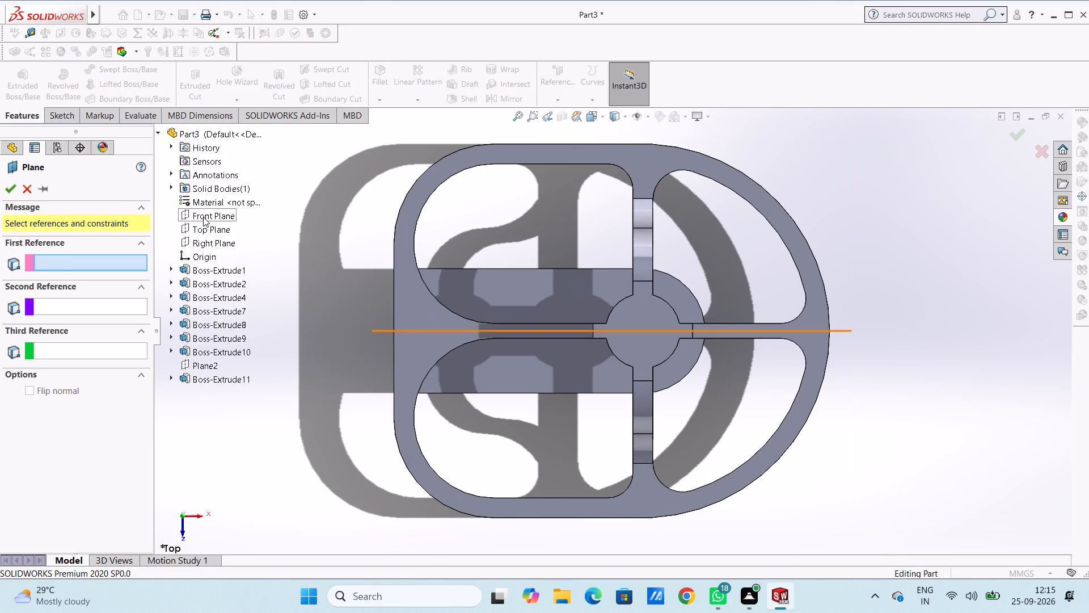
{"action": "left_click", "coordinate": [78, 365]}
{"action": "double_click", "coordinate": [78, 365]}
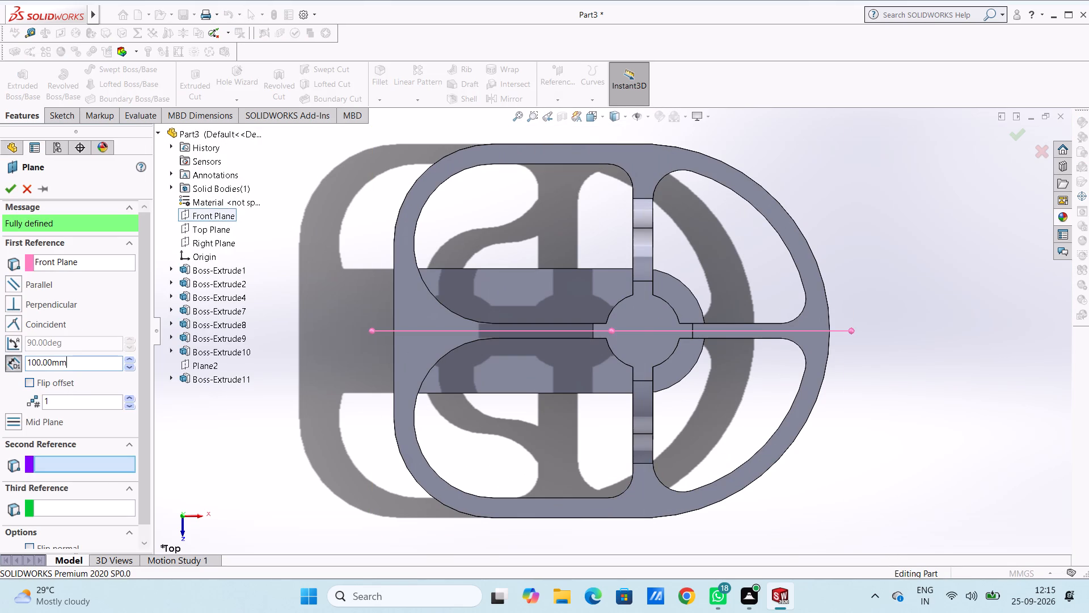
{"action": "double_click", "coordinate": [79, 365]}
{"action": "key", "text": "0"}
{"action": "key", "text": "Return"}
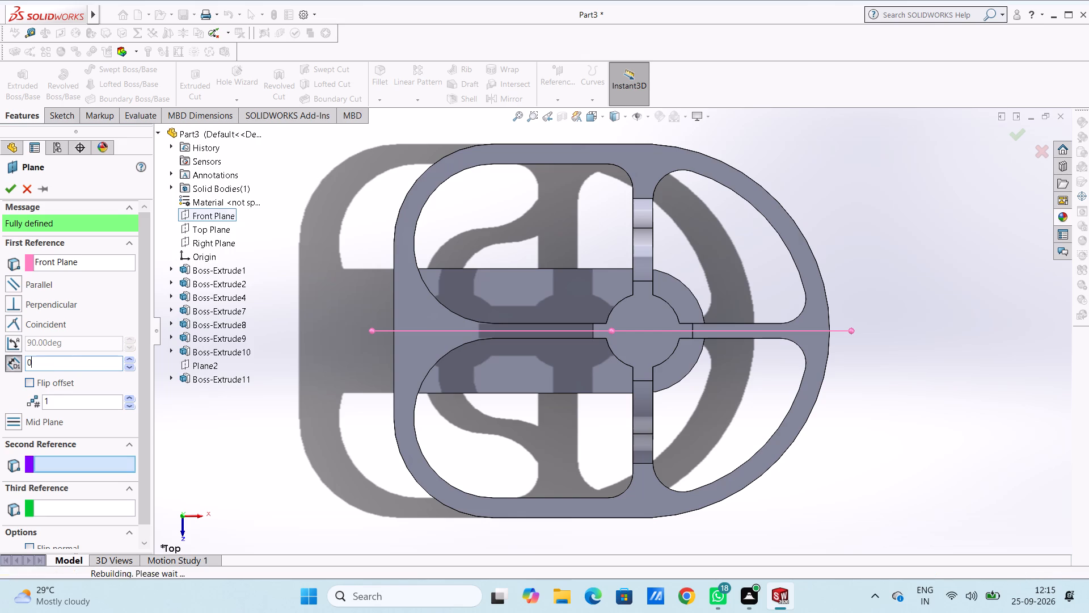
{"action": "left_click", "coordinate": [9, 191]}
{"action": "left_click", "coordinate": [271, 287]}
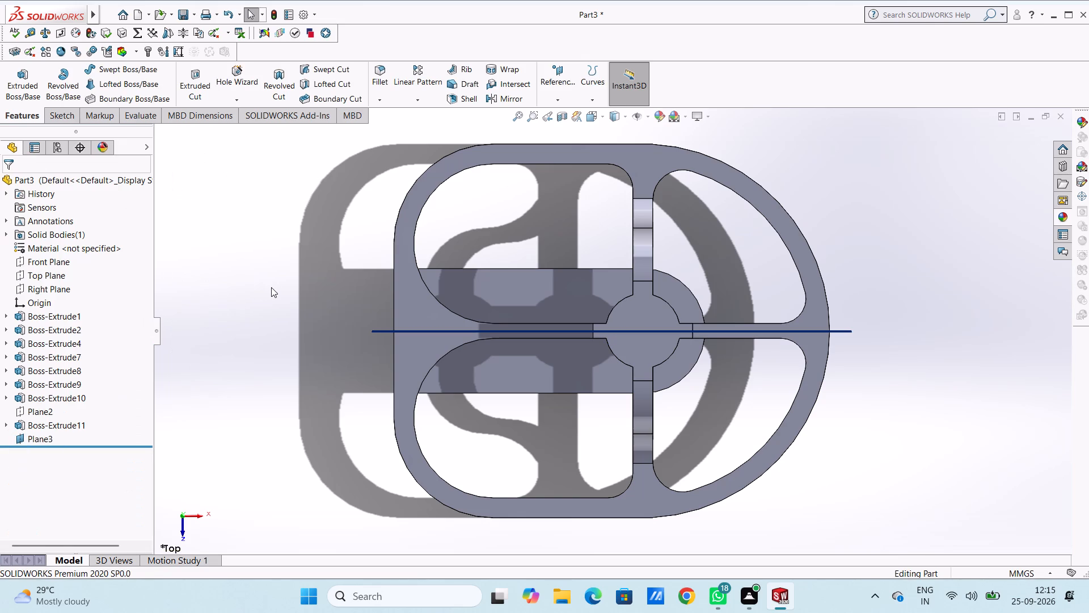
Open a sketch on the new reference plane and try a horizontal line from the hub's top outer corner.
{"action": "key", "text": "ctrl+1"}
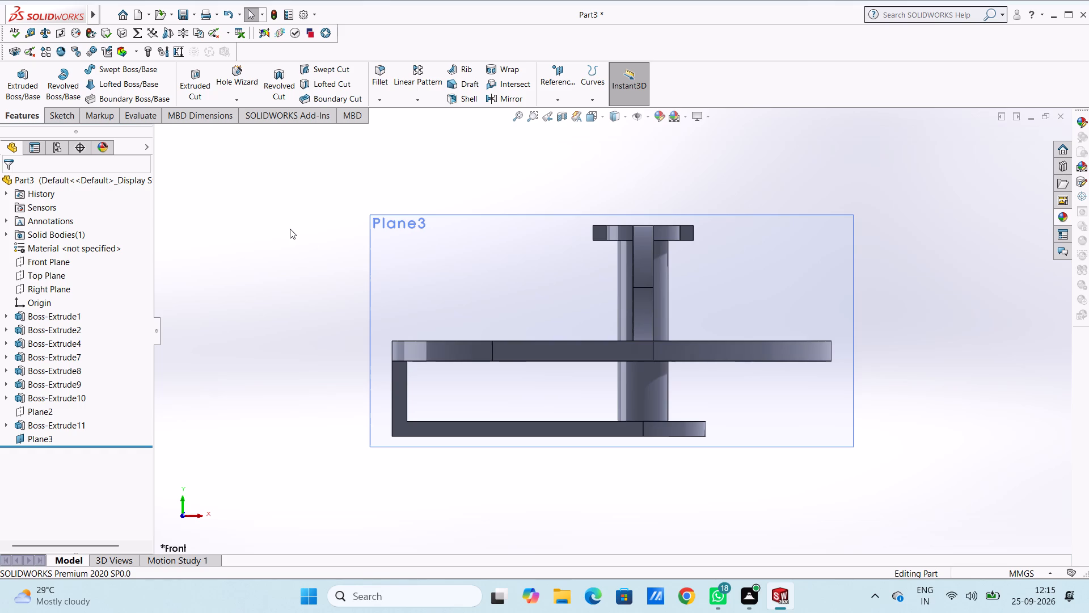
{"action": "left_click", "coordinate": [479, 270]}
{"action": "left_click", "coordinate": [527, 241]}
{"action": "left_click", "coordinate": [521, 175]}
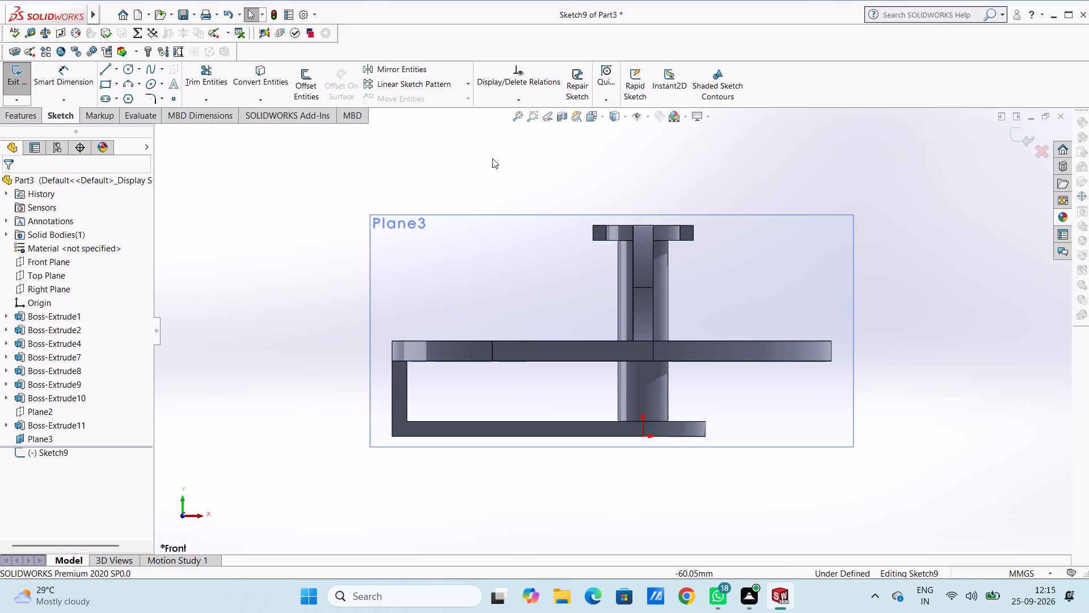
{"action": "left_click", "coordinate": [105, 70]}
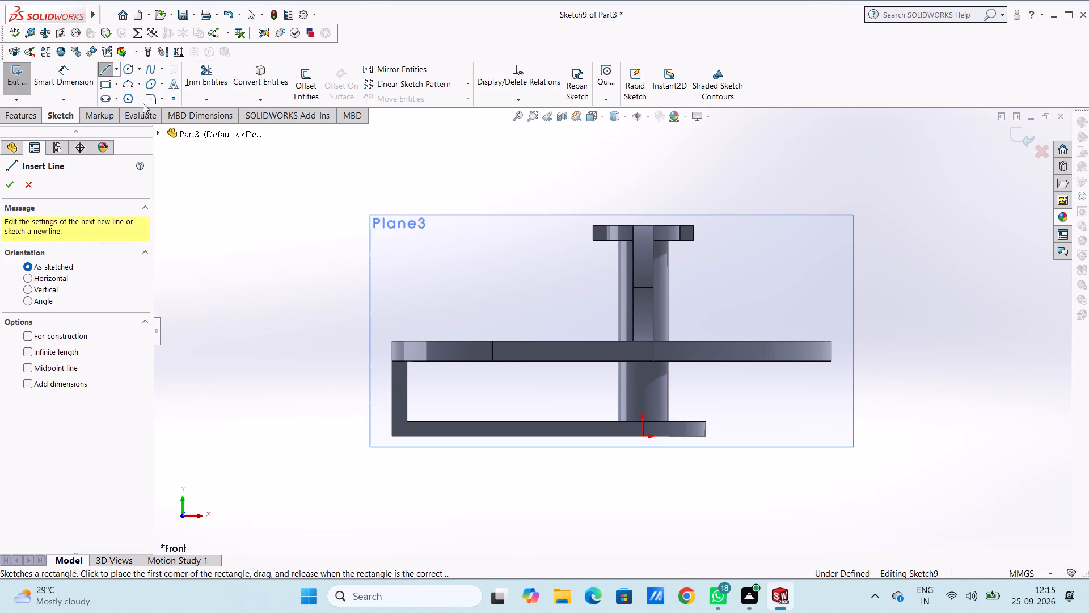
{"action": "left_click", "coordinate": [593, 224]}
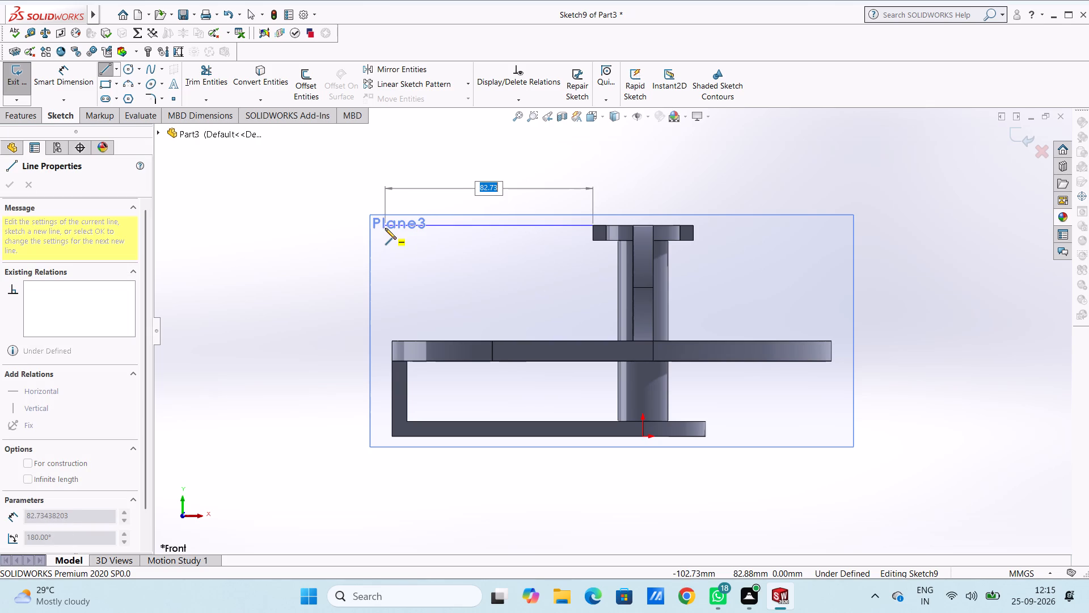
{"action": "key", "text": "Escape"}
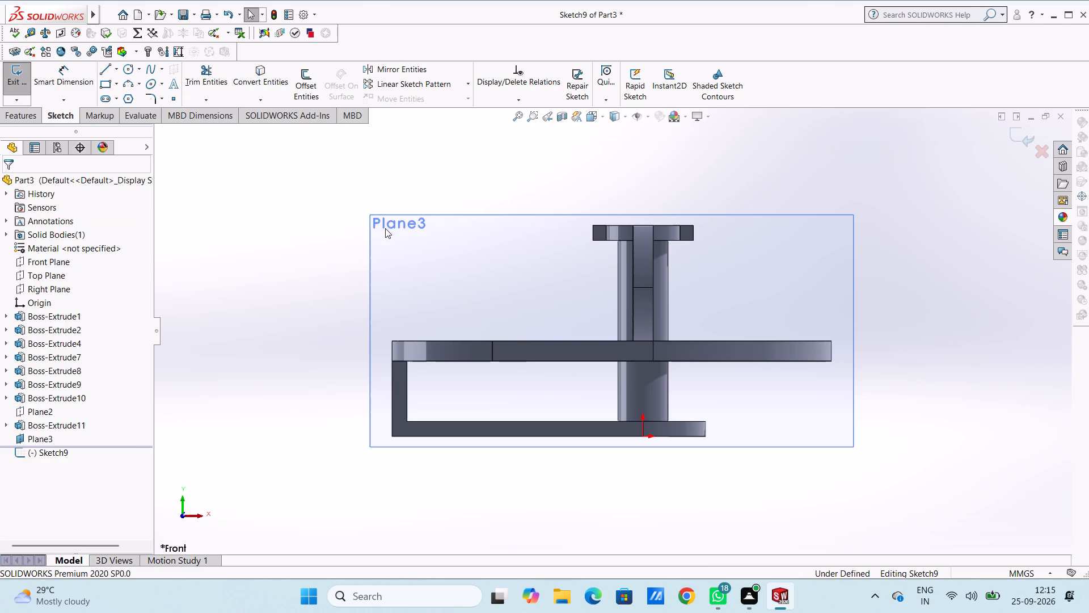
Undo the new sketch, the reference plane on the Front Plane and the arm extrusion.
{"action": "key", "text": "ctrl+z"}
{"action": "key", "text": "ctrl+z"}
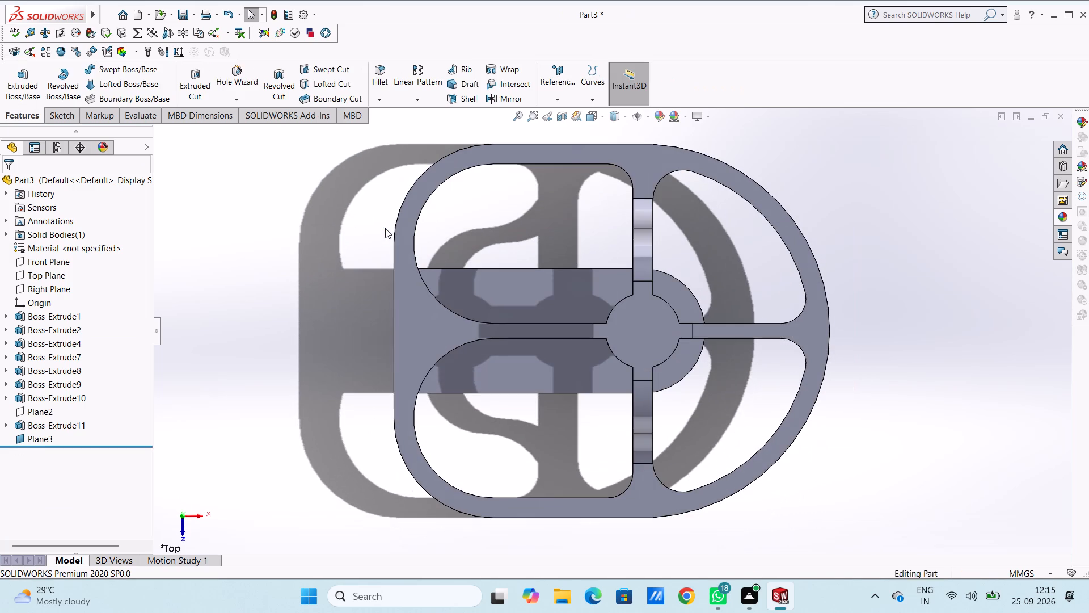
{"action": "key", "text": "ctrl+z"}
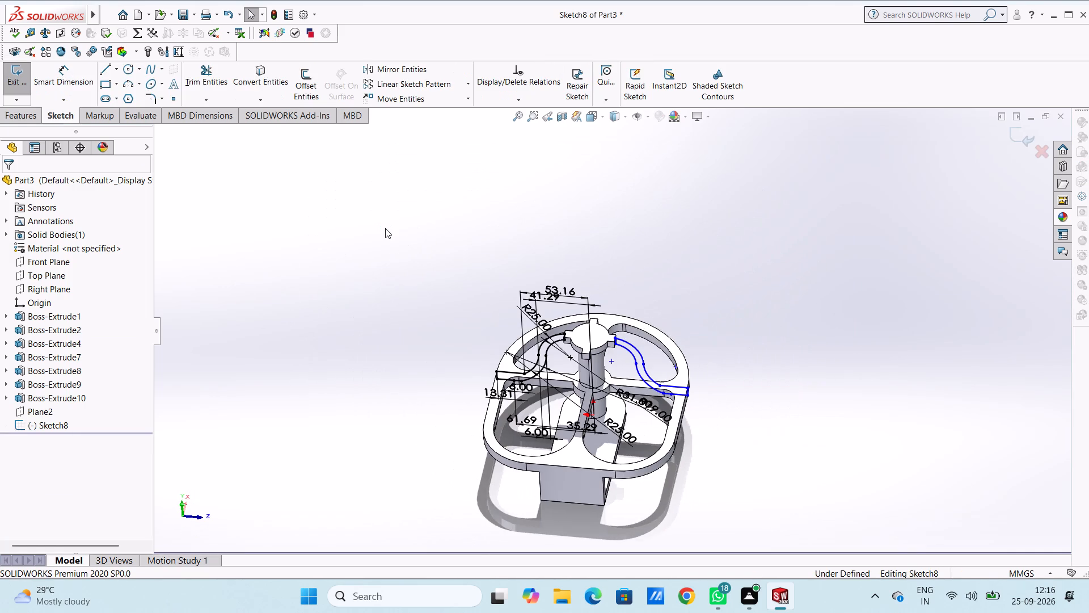
Extrude the mirrored S-curved arm profiles 8 mm as a merged boss with a Mid Plane end condition.
{"action": "middle_click_drag", "start_coordinate": [447, 332], "coordinate": [474, 284]}
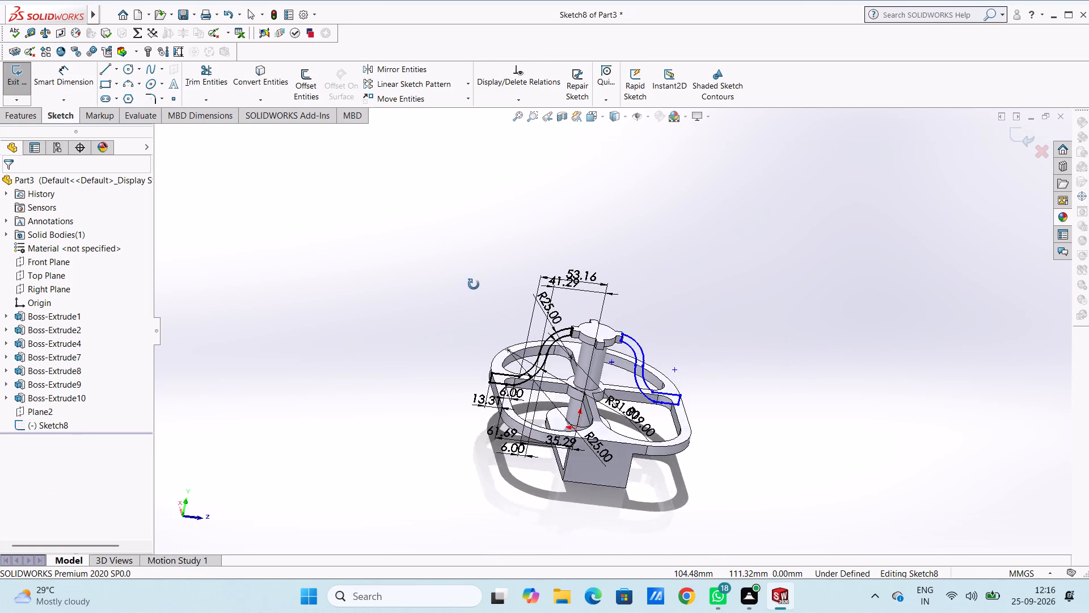
{"action": "middle_click_drag", "start_coordinate": [474, 284], "coordinate": [458, 246]}
{"action": "scroll", "coordinate": [500, 314], "scroll_direction": "down", "scroll_amount": 4}
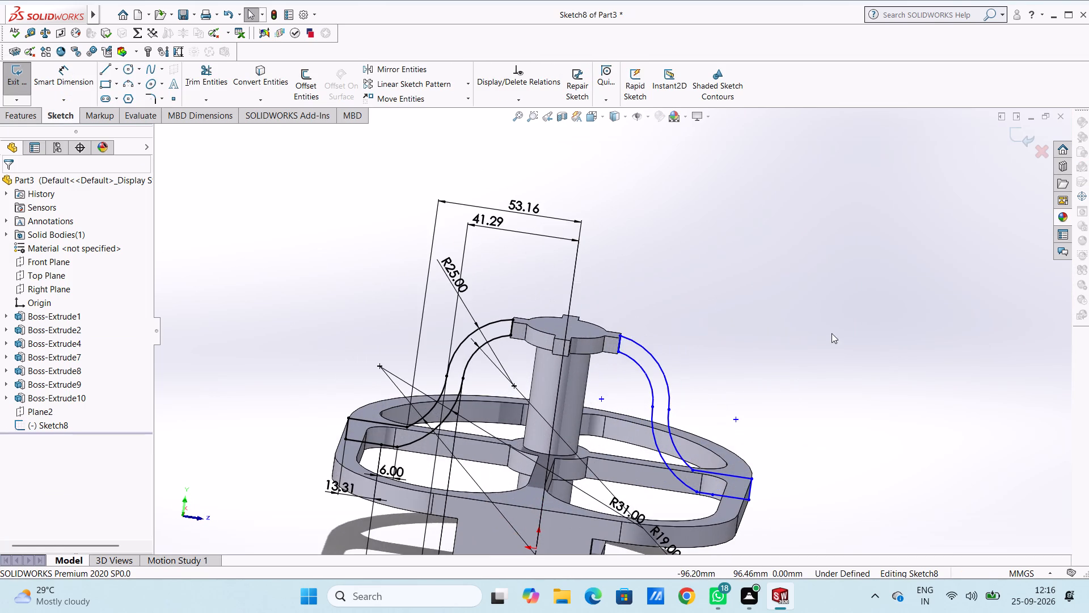
{"action": "middle_click_drag", "start_coordinate": [843, 330], "coordinate": [858, 313]}
{"action": "middle_click", "coordinate": [858, 313]}
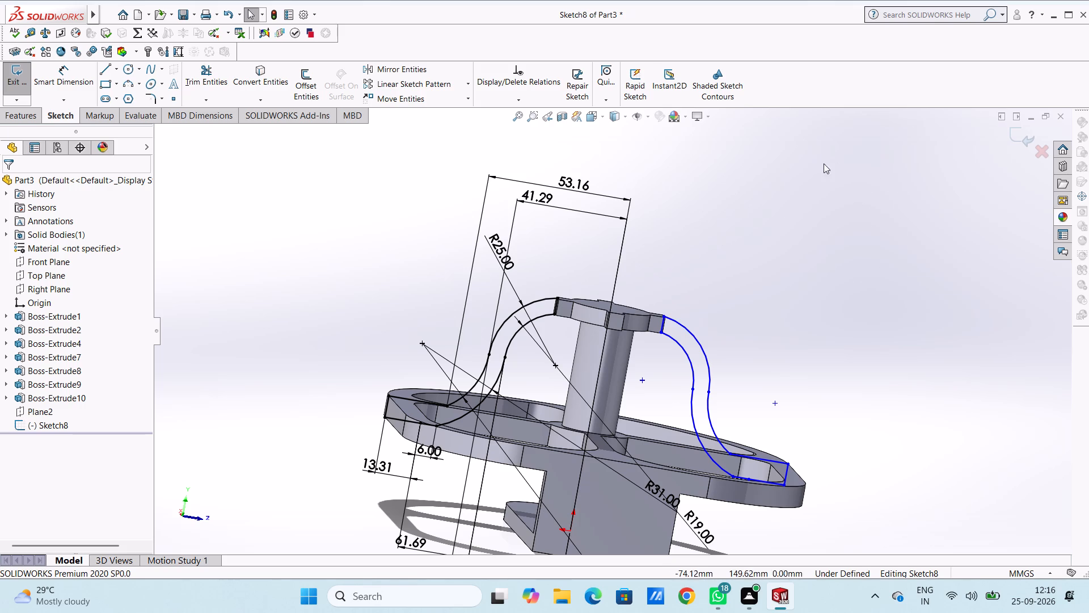
{"action": "scroll", "coordinate": [749, 310], "scroll_direction": "up", "scroll_amount": 3}
{"action": "scroll", "coordinate": [664, 495], "scroll_direction": "down", "scroll_amount": 1}
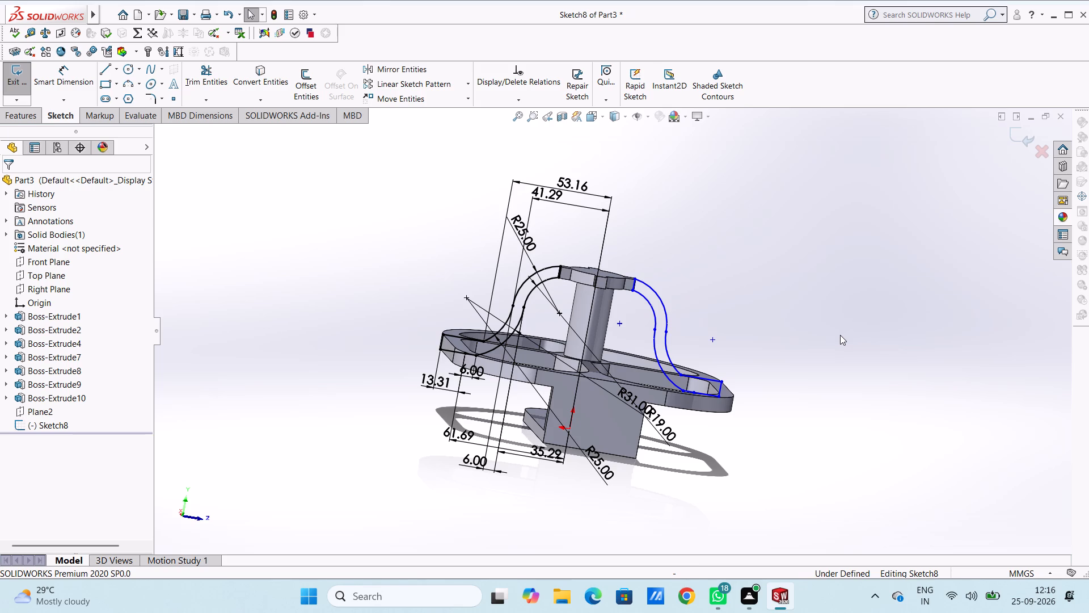
{"action": "left_click", "coordinate": [23, 113]}
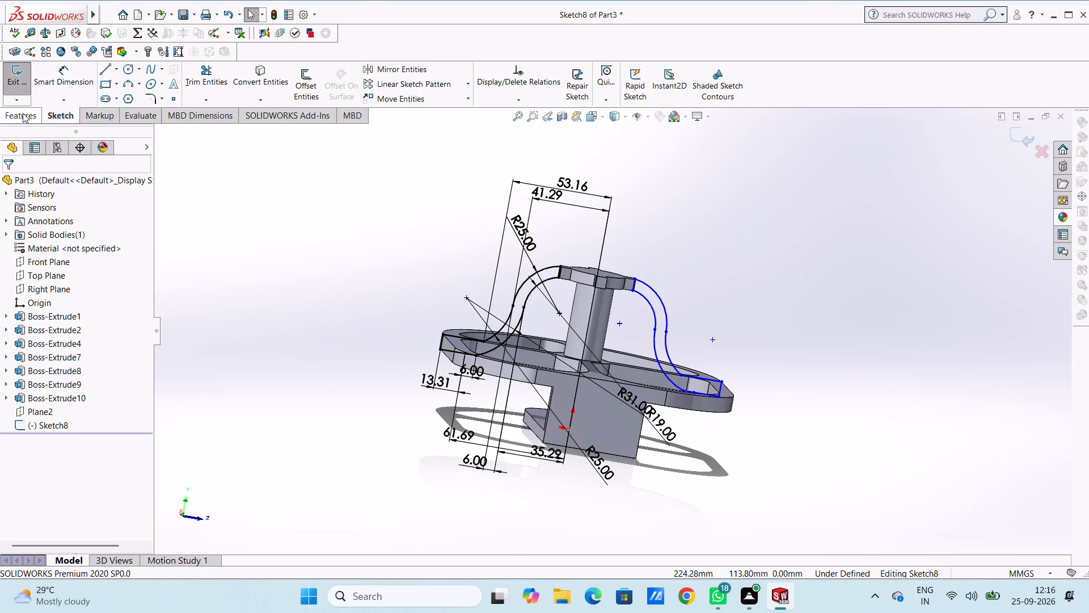
{"action": "left_click", "coordinate": [27, 91]}
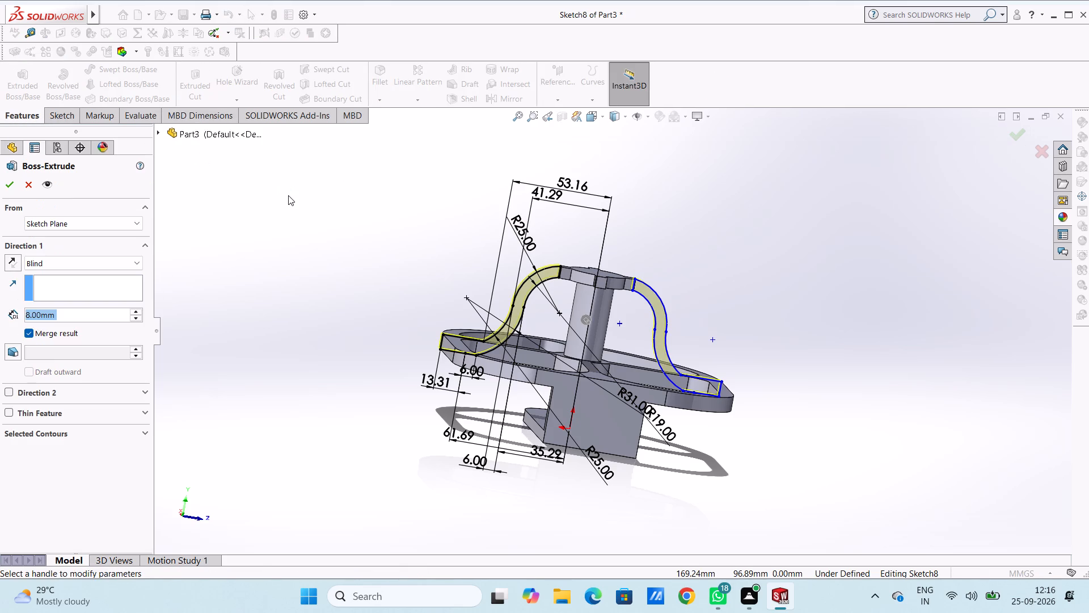
{"action": "left_click", "coordinate": [89, 261]}
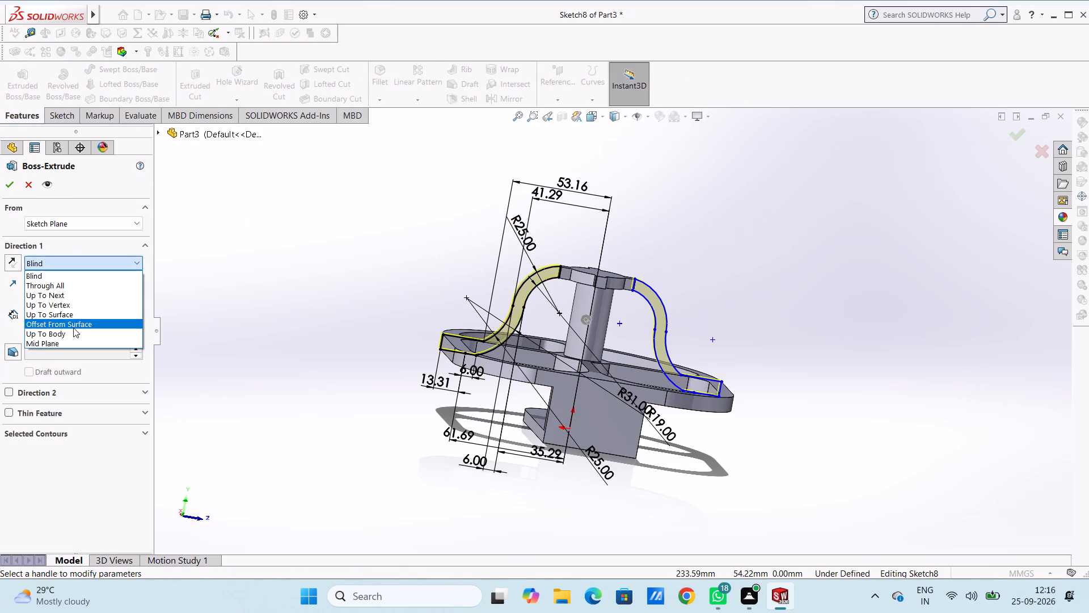
{"action": "left_click", "coordinate": [69, 340]}
{"action": "left_click", "coordinate": [7, 180]}
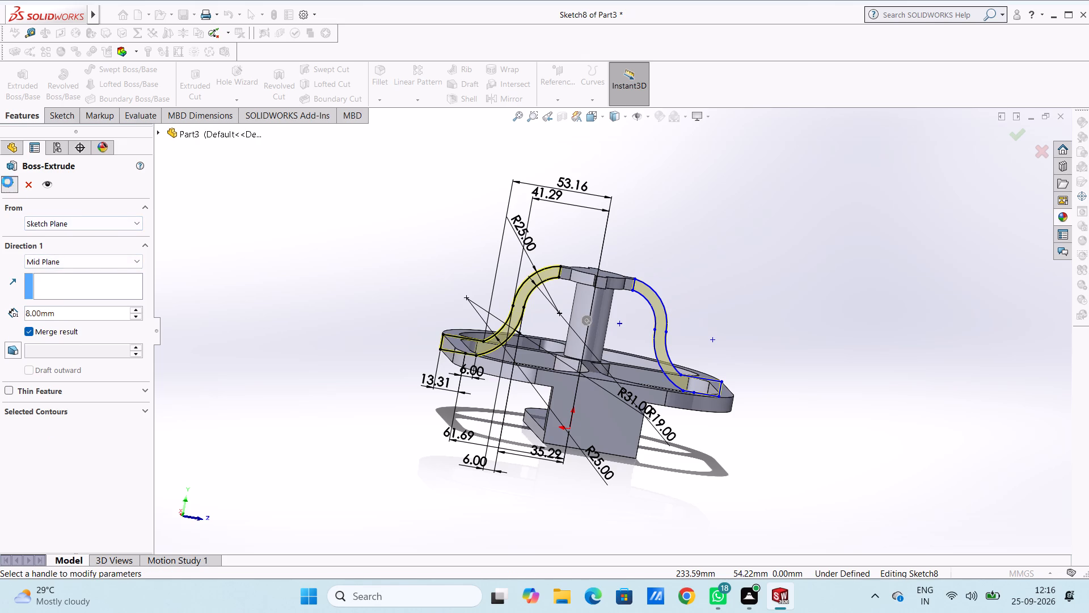
{"action": "left_click", "coordinate": [265, 253]}
{"action": "middle_click_drag", "start_coordinate": [350, 242], "coordinate": [325, 271]}
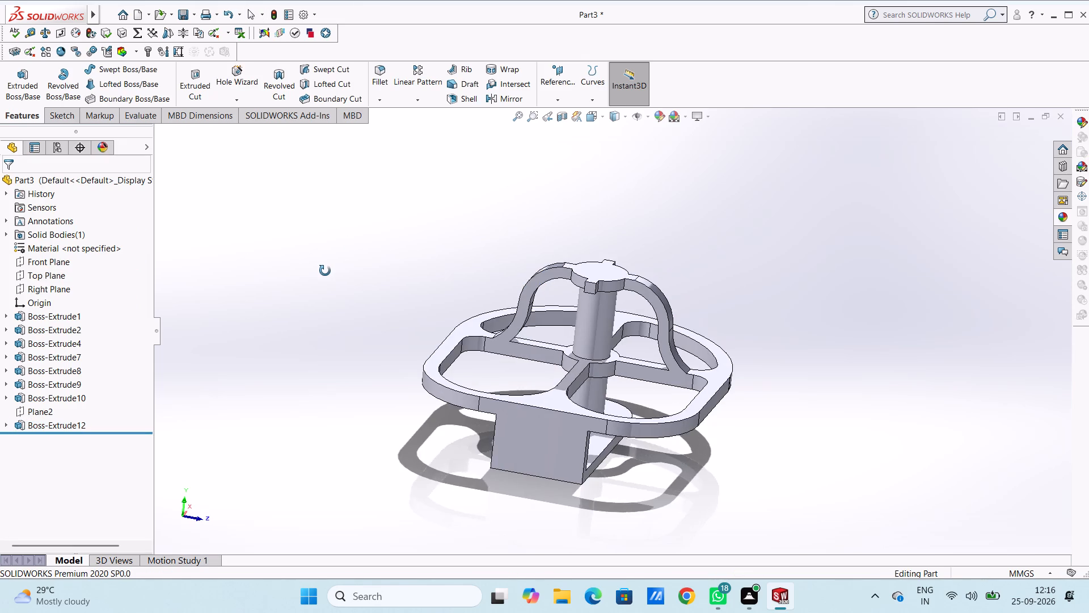
{"action": "middle_click_drag", "start_coordinate": [325, 271], "coordinate": [325, 281]}
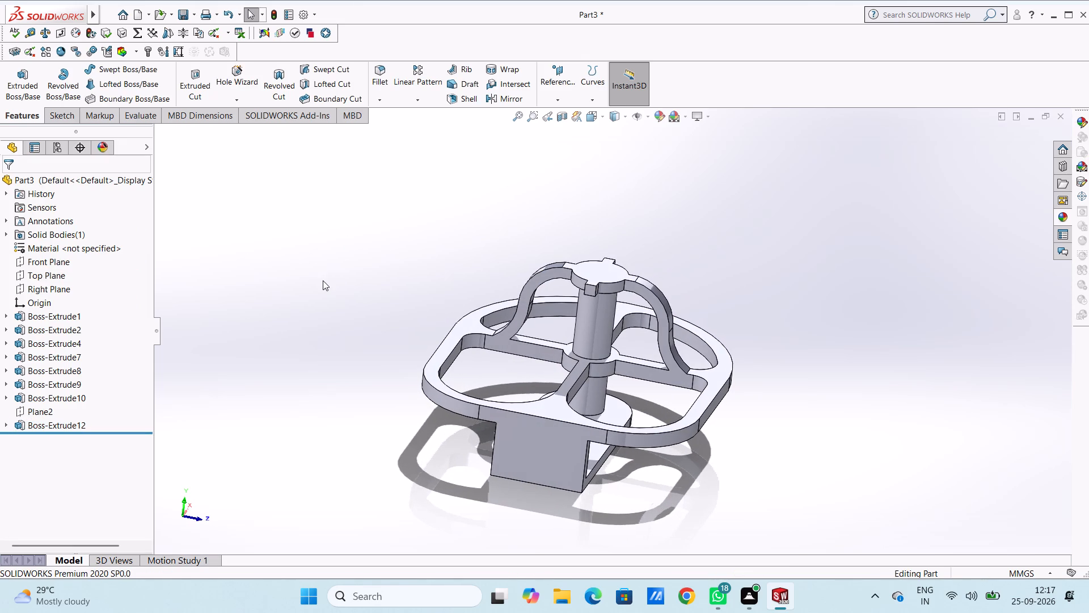
Create a reference plane offset 0 mm from the Front Plane.
{"action": "key", "text": "ctrl+5"}
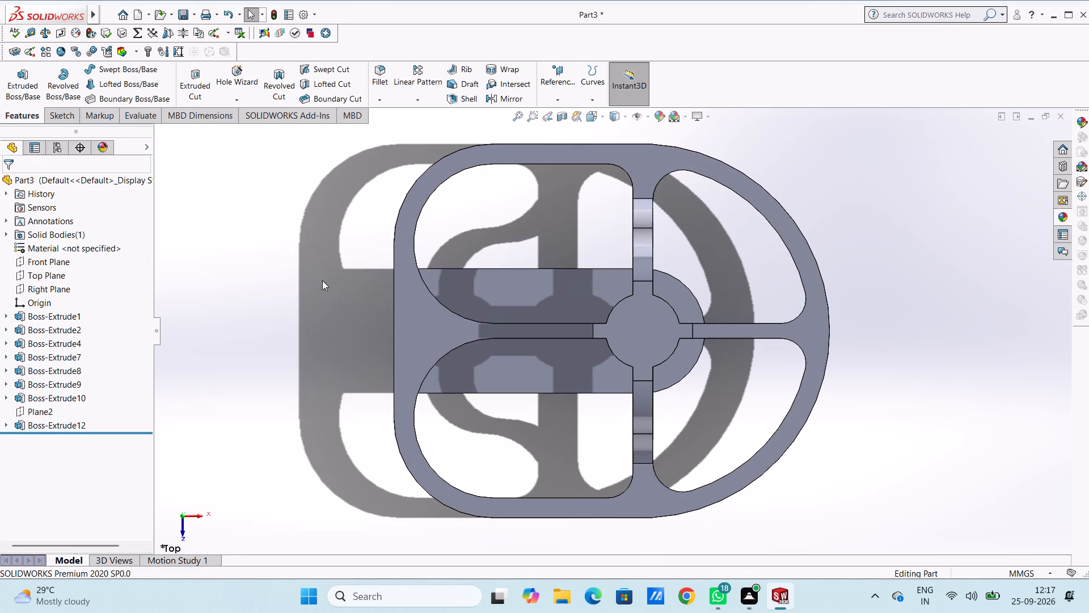
{"action": "left_click", "coordinate": [567, 84]}
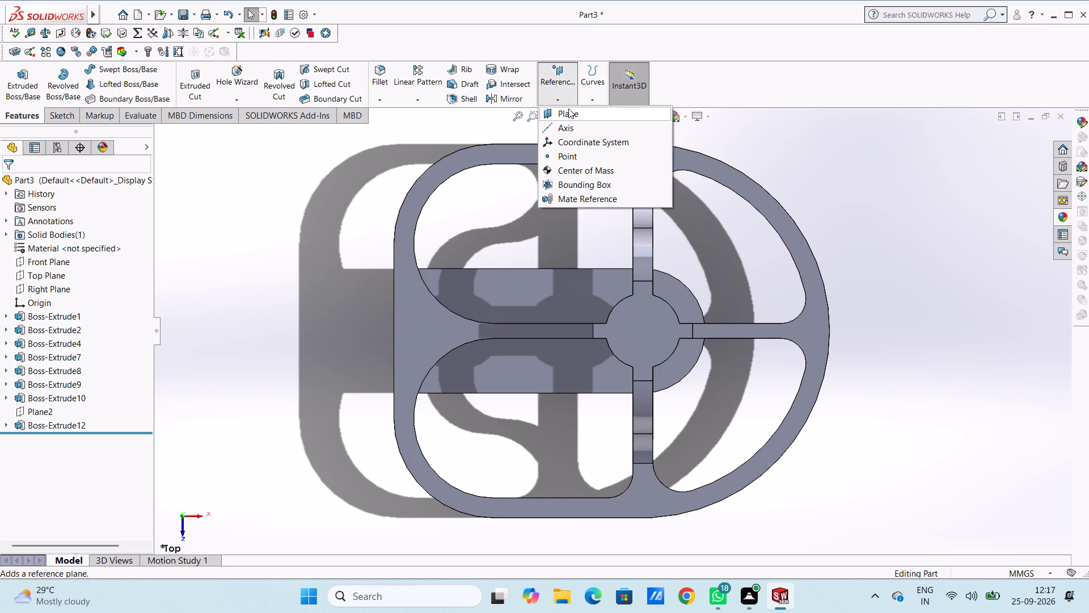
{"action": "left_click", "coordinate": [568, 110]}
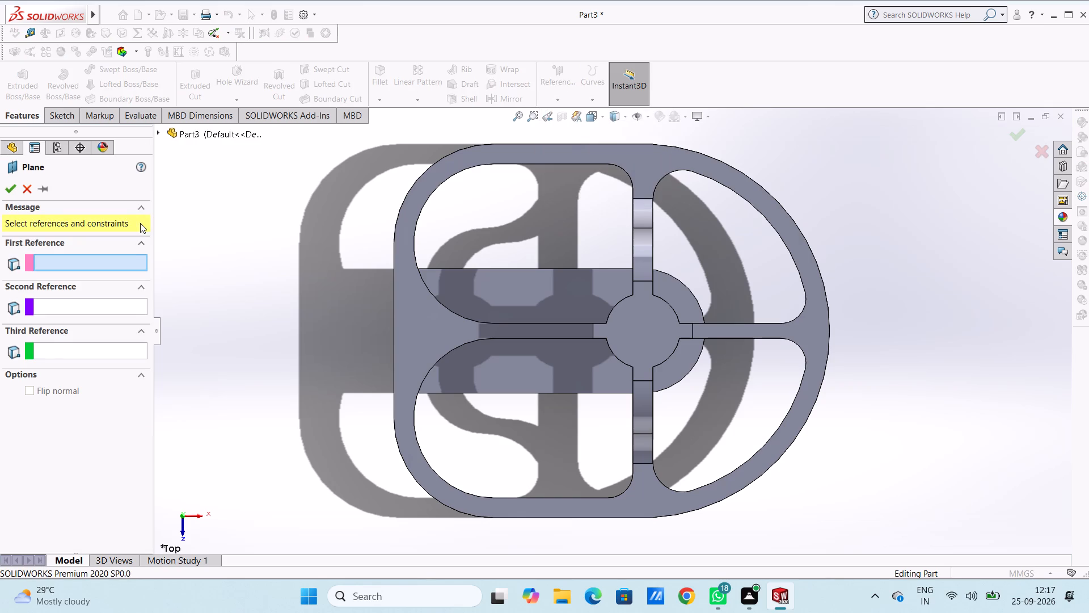
{"action": "left_click", "coordinate": [209, 135]}
{"action": "left_click", "coordinate": [208, 214]}
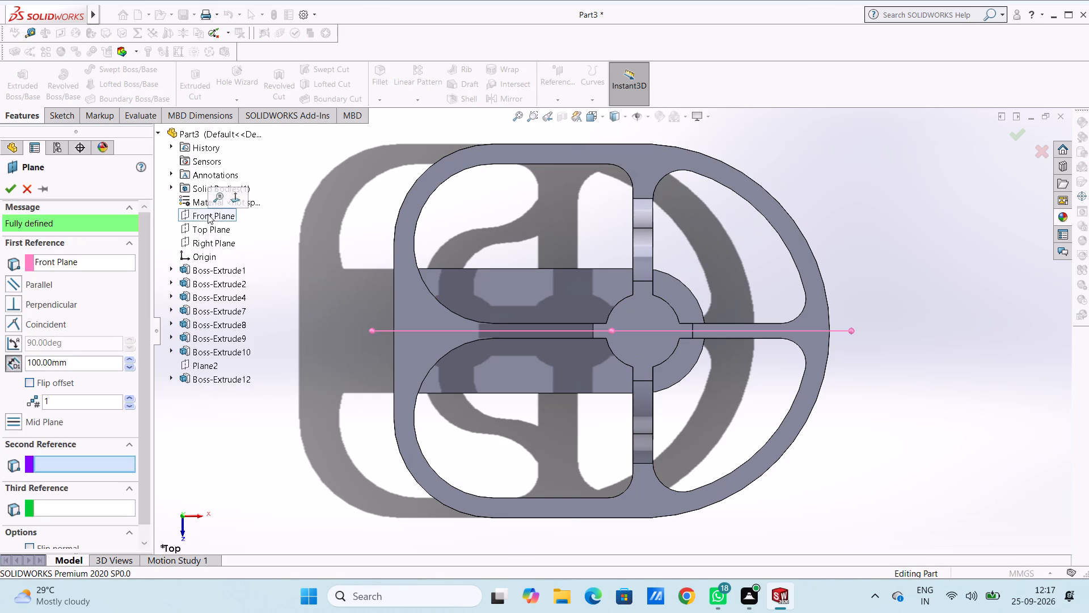
{"action": "double_click", "coordinate": [83, 363]}
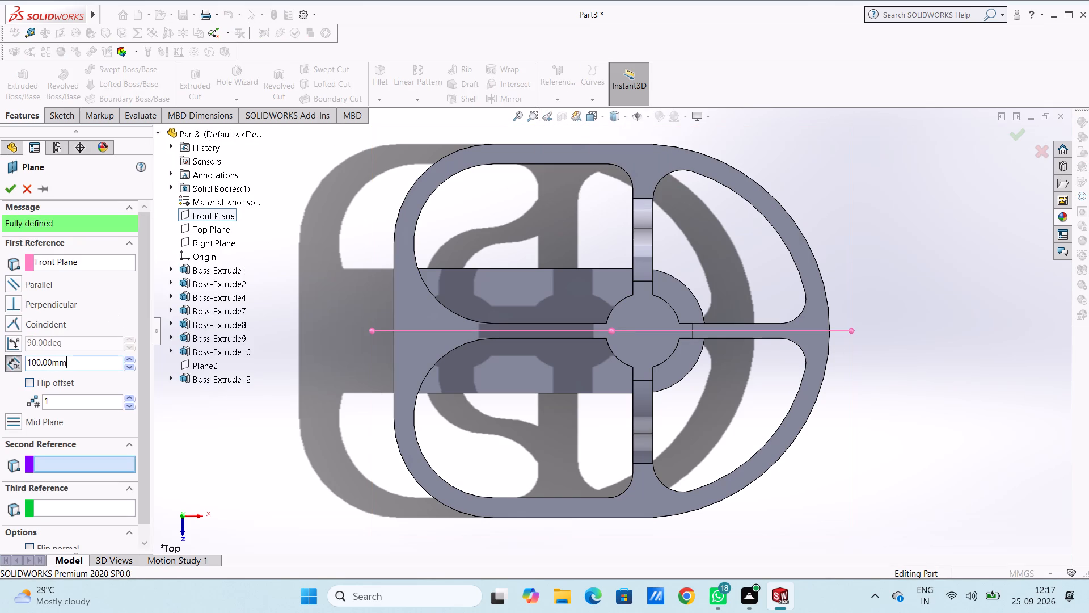
{"action": "key", "text": "0"}
{"action": "key", "text": "Return"}
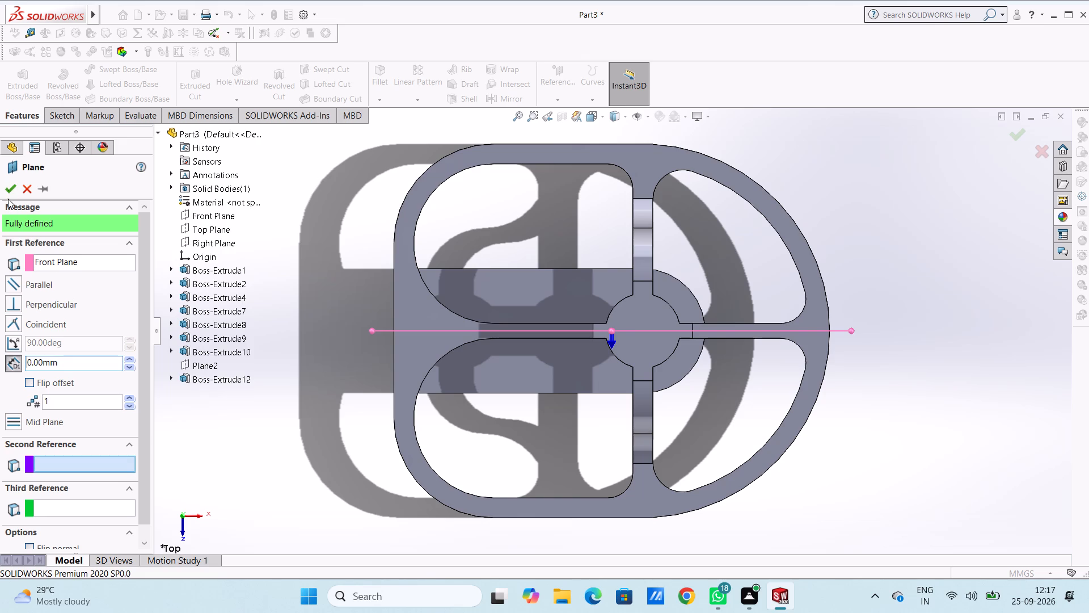
{"action": "left_click", "coordinate": [9, 188]}
{"action": "left_click", "coordinate": [289, 325]}
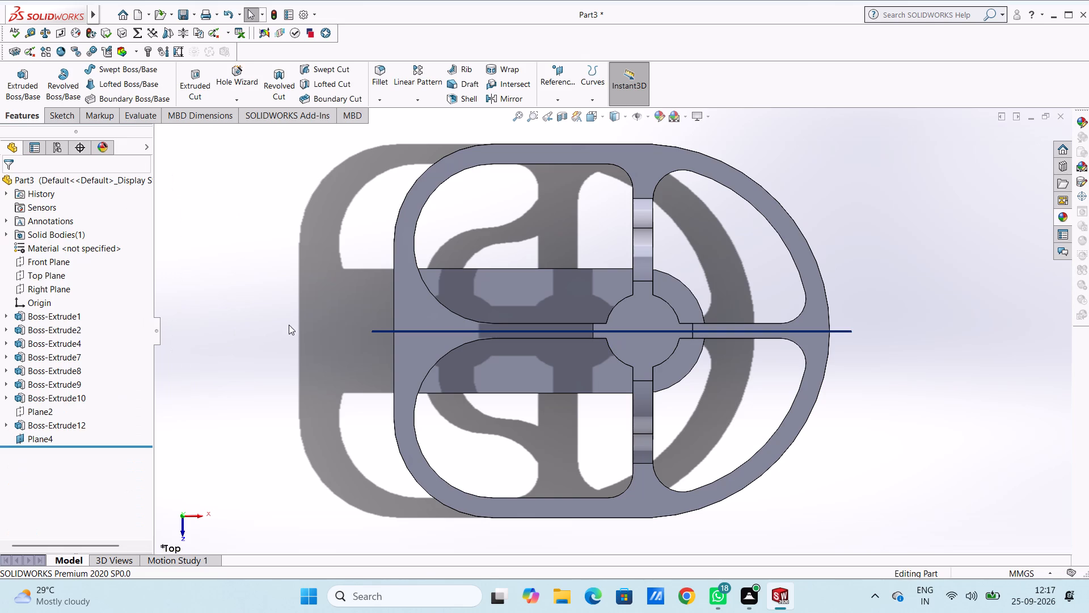
Open a sketch on the new reference plane in the front view.
{"action": "key", "text": "ctrl+1"}
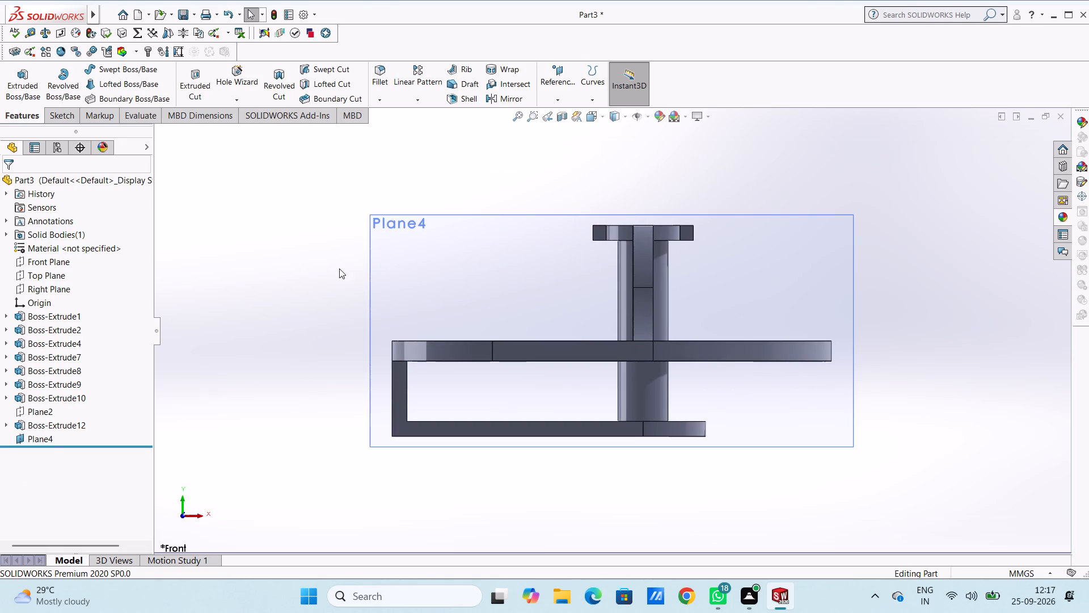
{"action": "left_click", "coordinate": [369, 267]}
{"action": "left_click", "coordinate": [417, 237]}
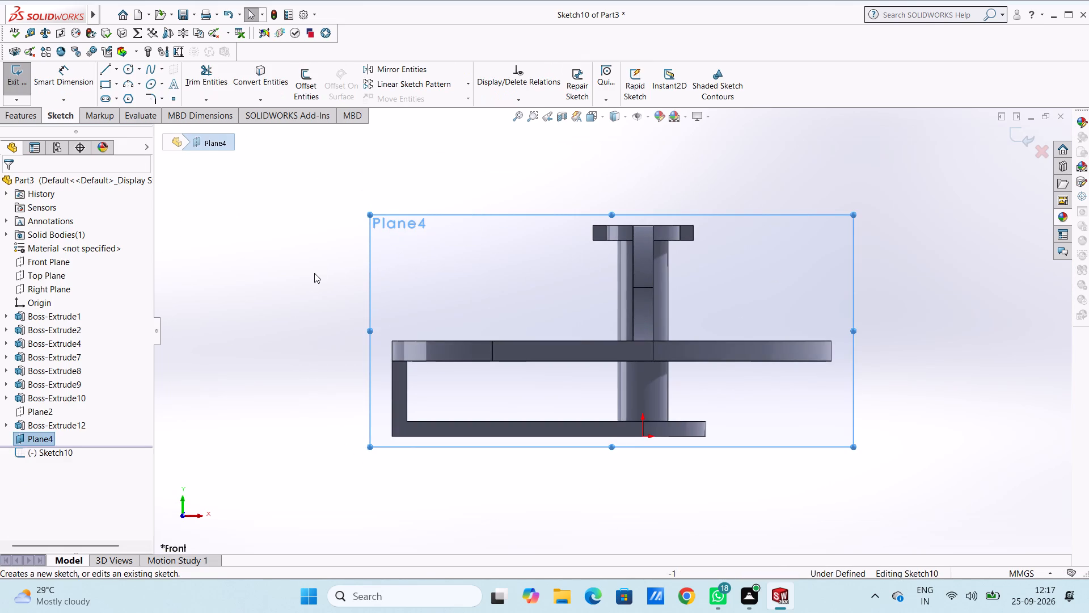
{"action": "left_click", "coordinate": [313, 273]}
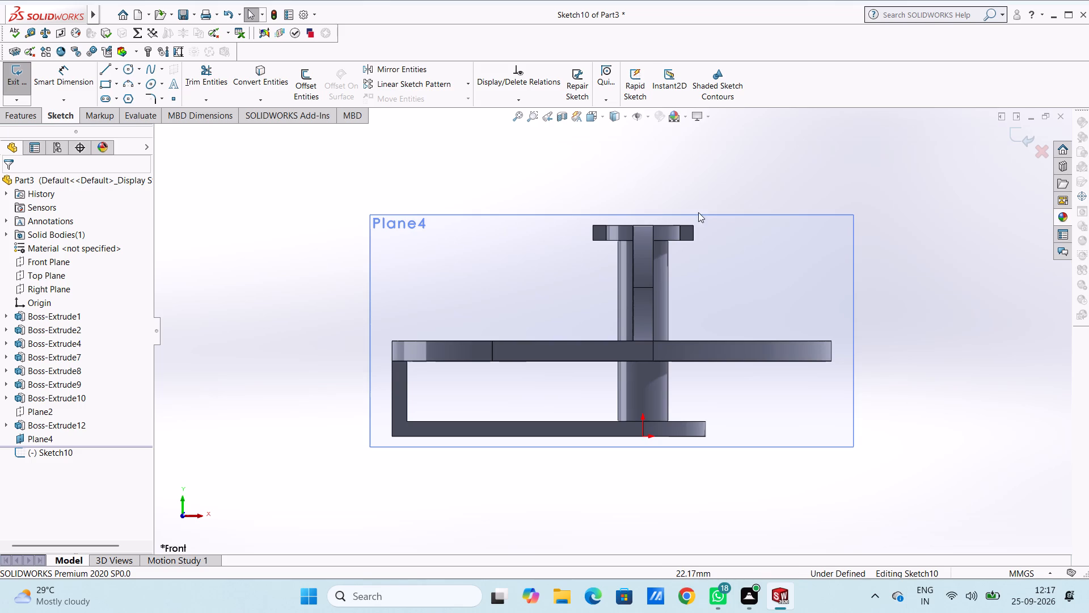
Sketch lines up the hub's outer edge, 55 mm horizontally out to above the rim's outer end, and 10 mm back inward.
{"action": "scroll", "coordinate": [708, 240], "scroll_direction": "down", "scroll_amount": 2}
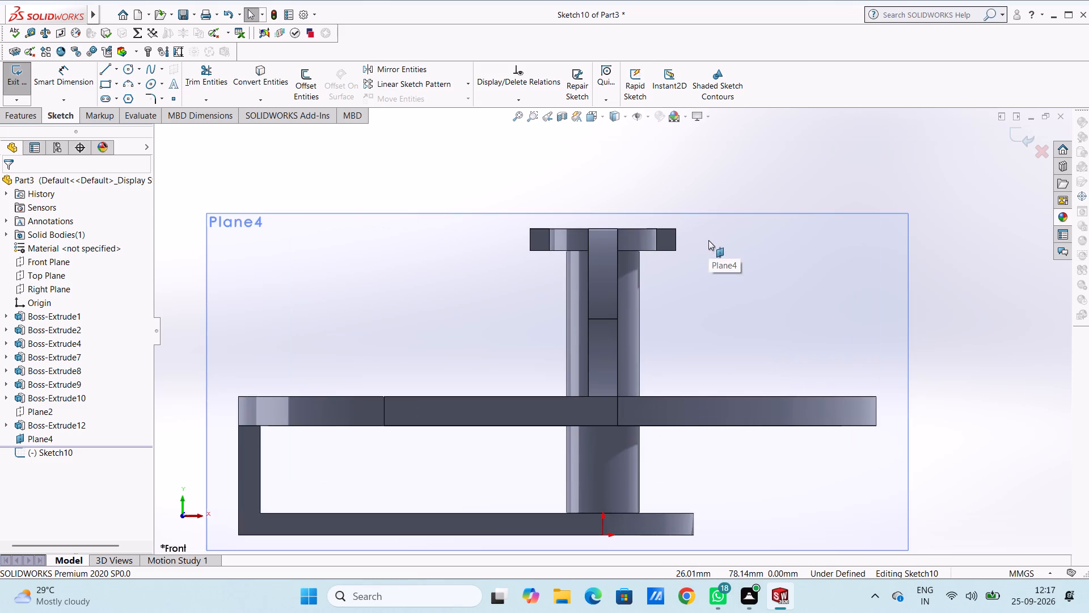
{"action": "left_click", "coordinate": [105, 68]}
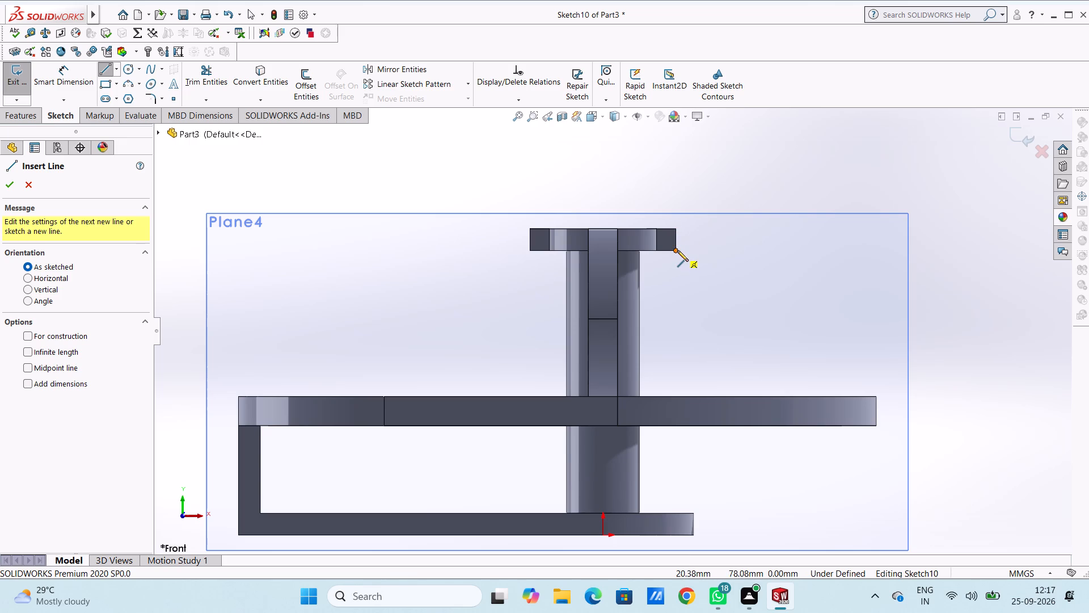
{"action": "left_click", "coordinate": [677, 250]}
{"action": "left_click", "coordinate": [674, 229]}
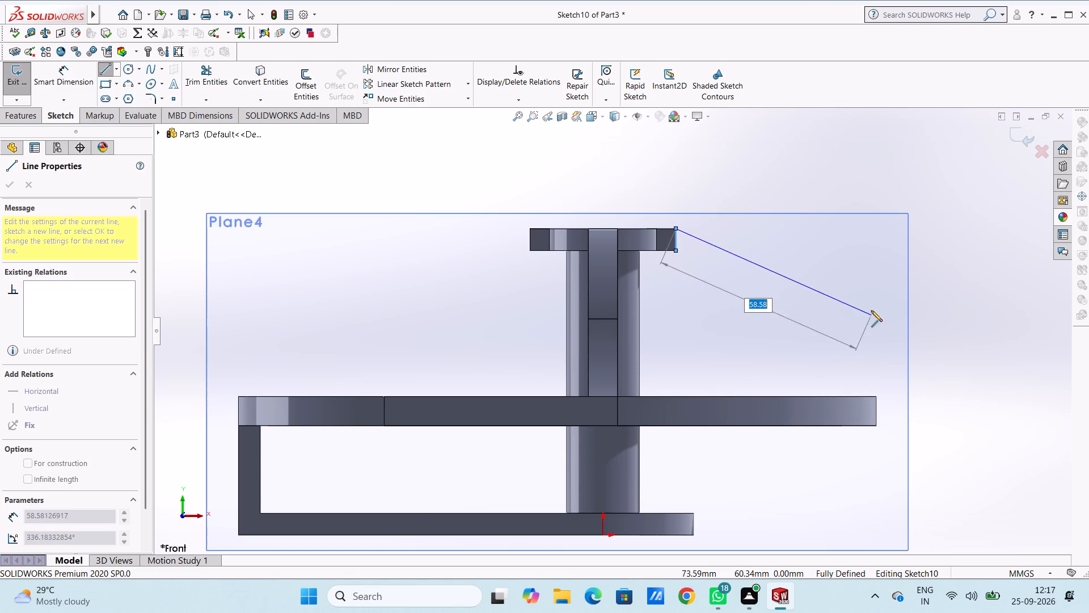
{"action": "left_click", "coordinate": [876, 227]}
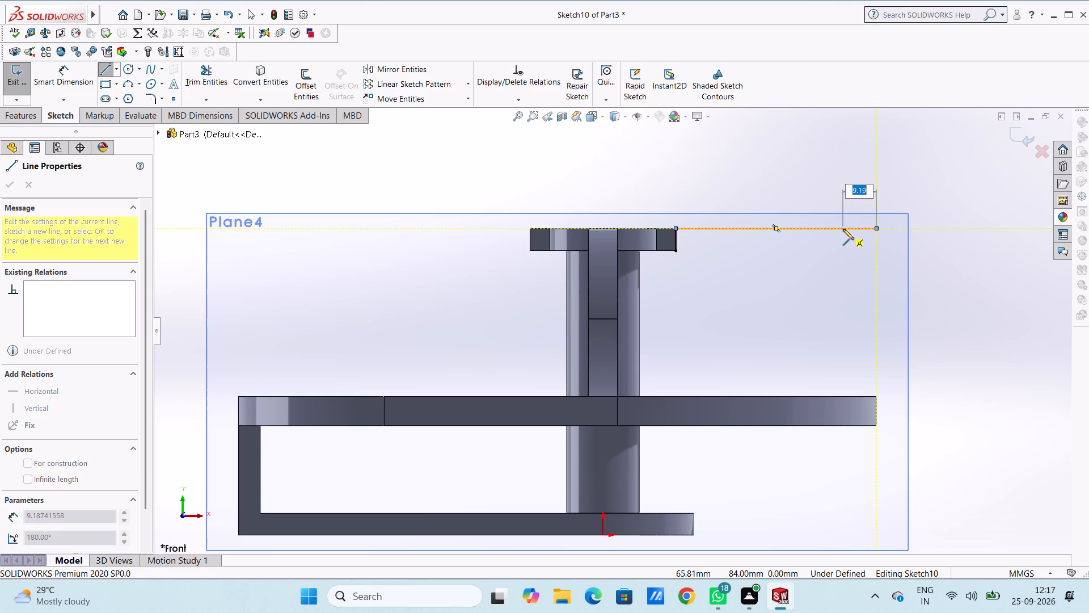
{"action": "type", "text": "10"}
{"action": "key", "text": "Return"}
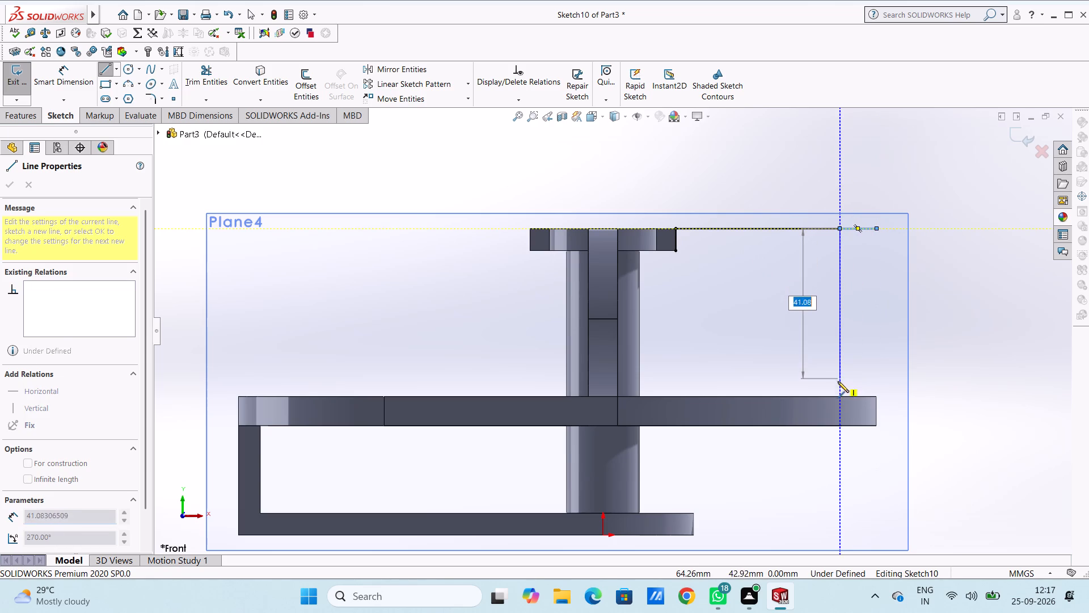
Continue the lines vertically down to the rim's top, about 24 mm inward along it, and about 57 mm up past the hub's top line.
{"action": "left_click", "coordinate": [842, 396]}
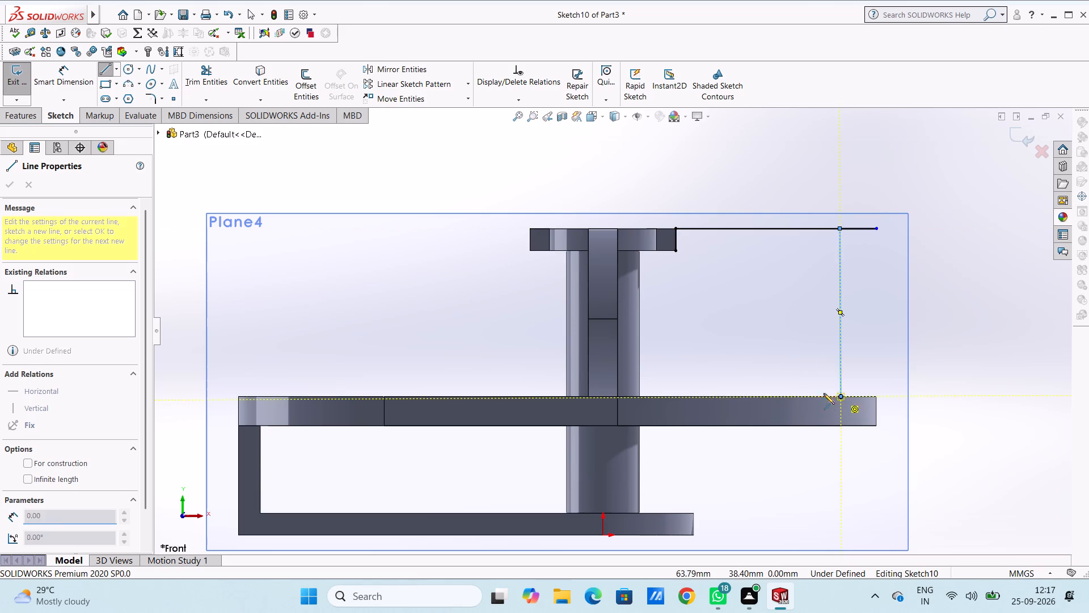
{"action": "left_click", "coordinate": [754, 397]}
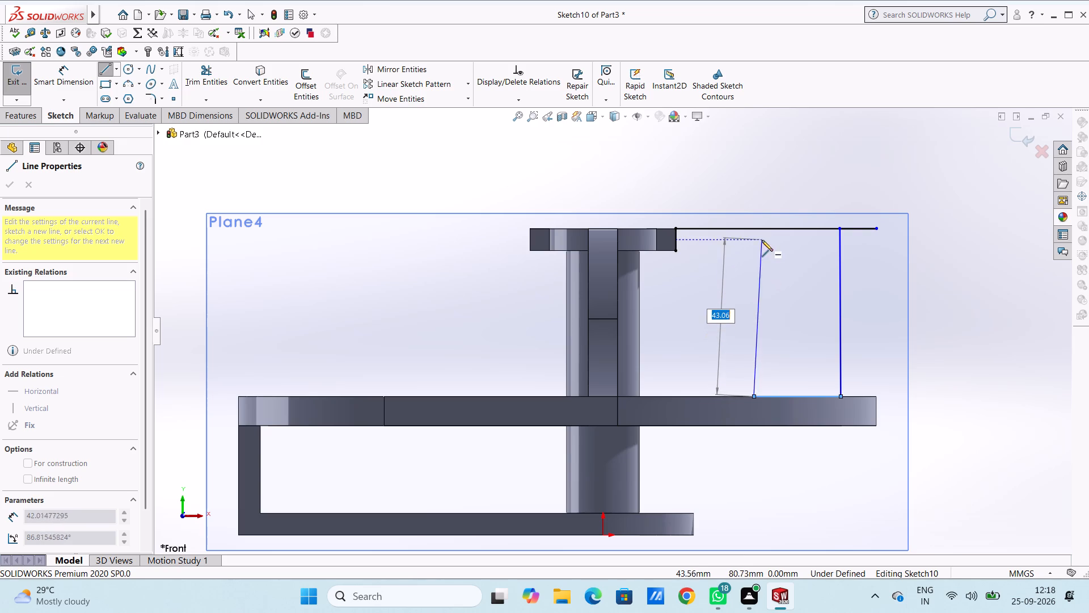
{"action": "left_click", "coordinate": [752, 190]}
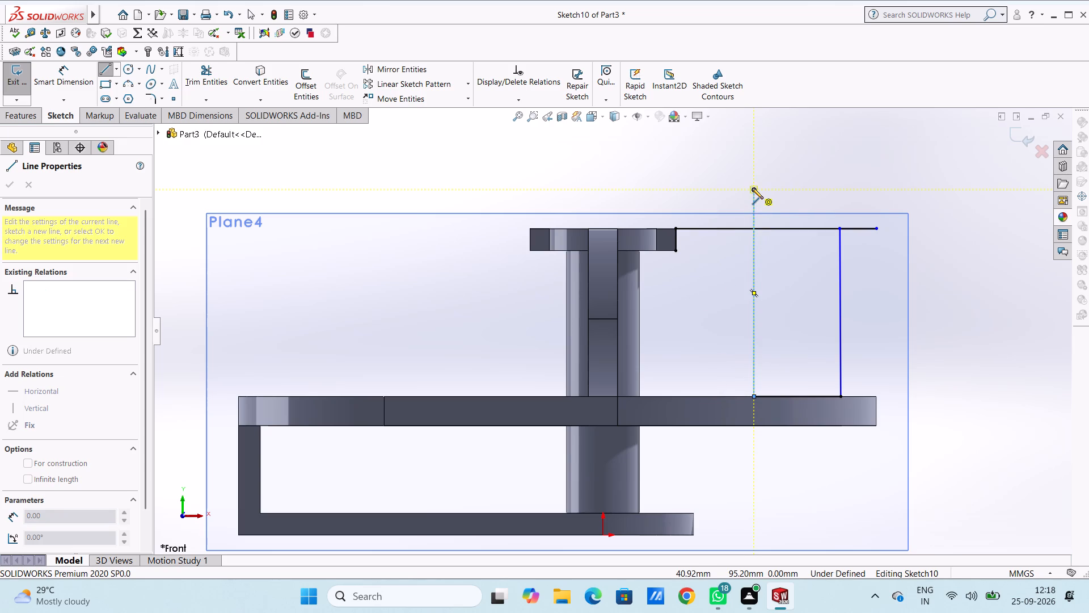
{"action": "key", "text": "Escape"}
{"action": "key", "text": "Escape"}
{"action": "key", "text": "Escape"}
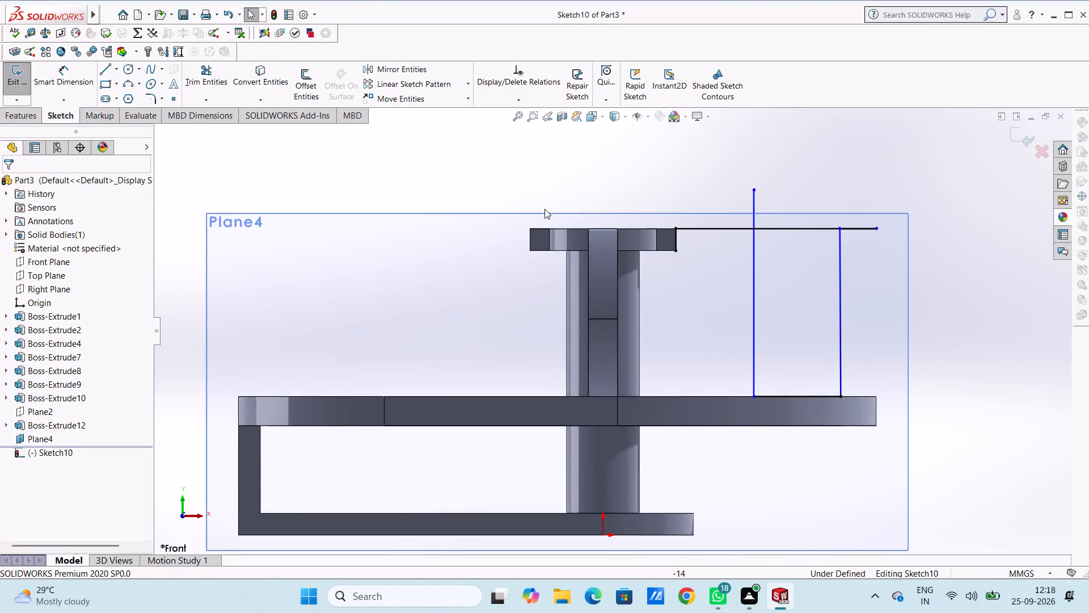
Dimension the inner vertical line 41.29 mm horizontally from the origin.
{"action": "left_click", "coordinate": [76, 83]}
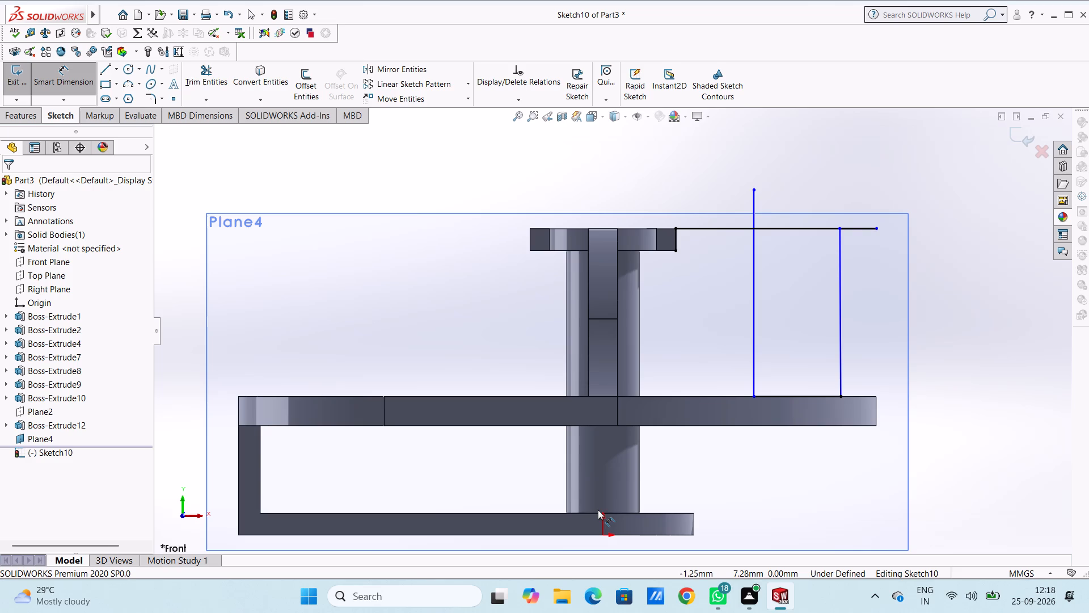
{"action": "left_click", "coordinate": [602, 536]}
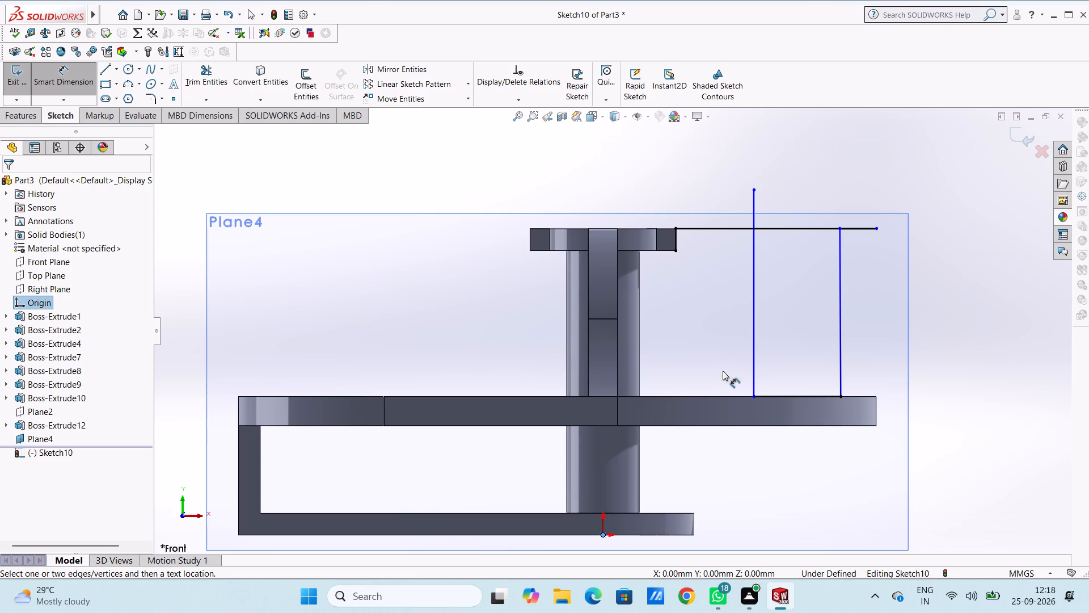
{"action": "left_click", "coordinate": [753, 332]}
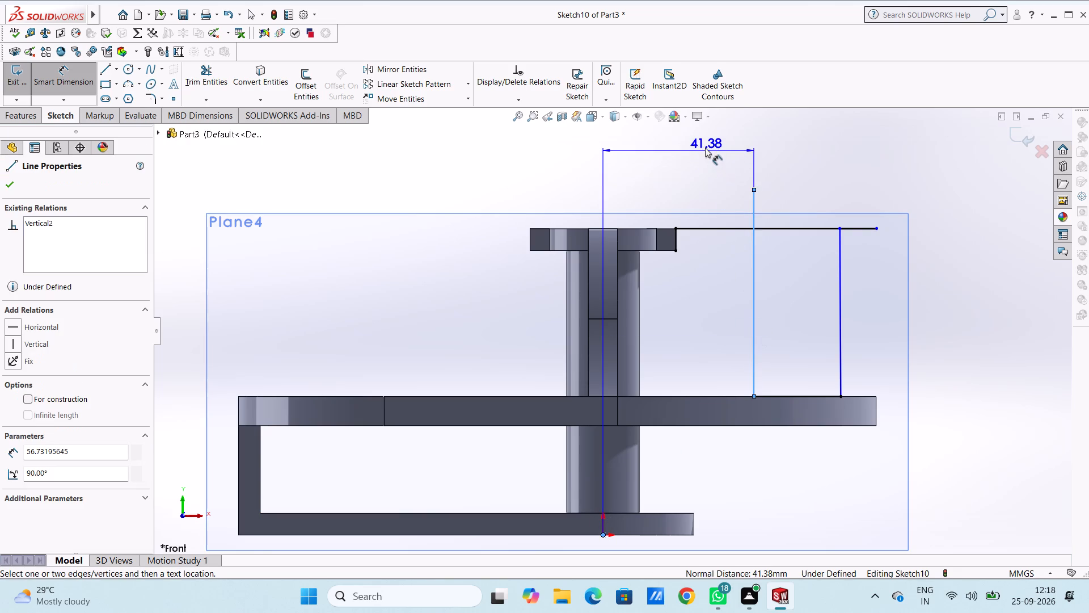
{"action": "left_click", "coordinate": [703, 135]}
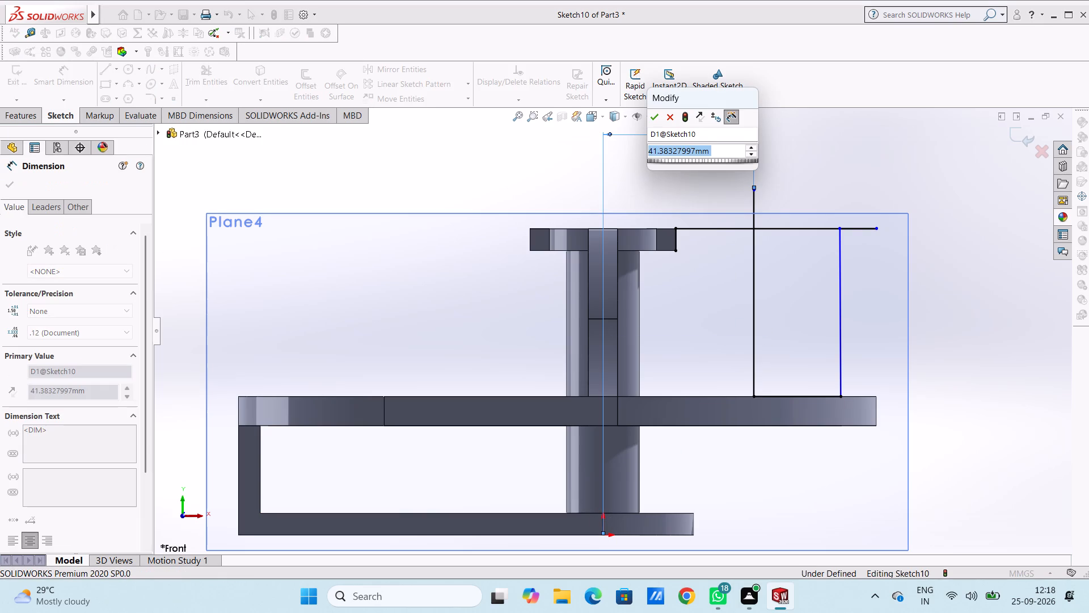
{"action": "type", "text": "41.29"}
{"action": "key", "text": "Return"}
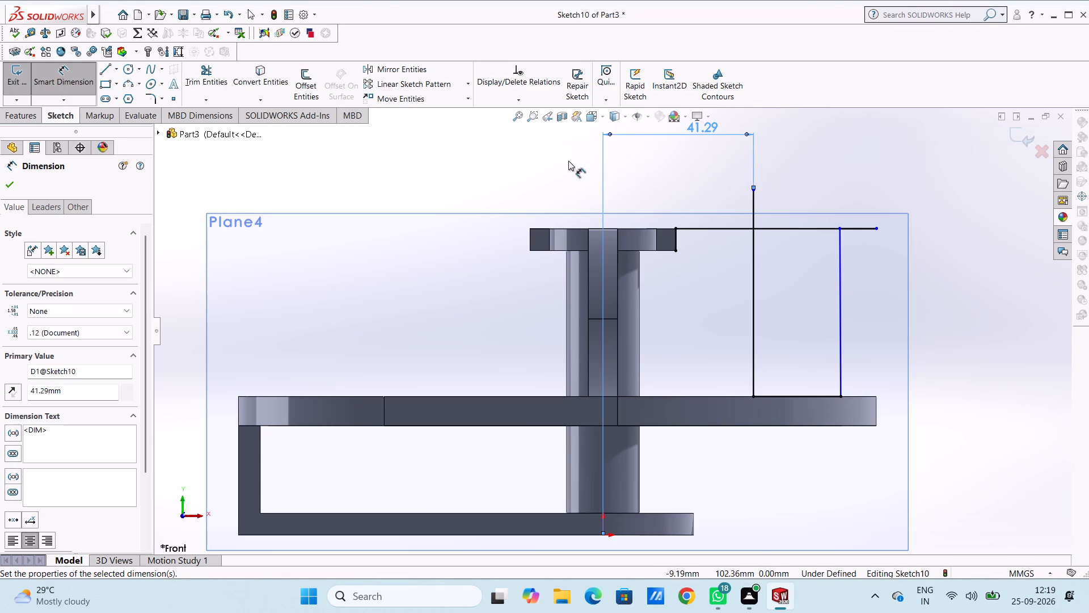
{"action": "left_click", "coordinate": [559, 150]}
{"action": "scroll", "coordinate": [711, 320], "scroll_direction": "up", "scroll_amount": 3}
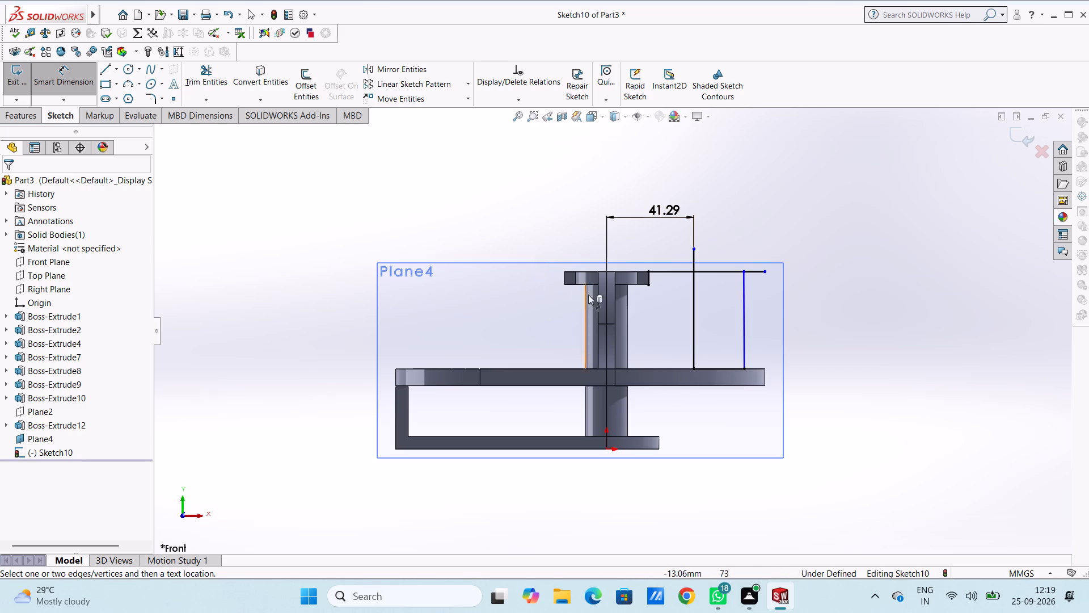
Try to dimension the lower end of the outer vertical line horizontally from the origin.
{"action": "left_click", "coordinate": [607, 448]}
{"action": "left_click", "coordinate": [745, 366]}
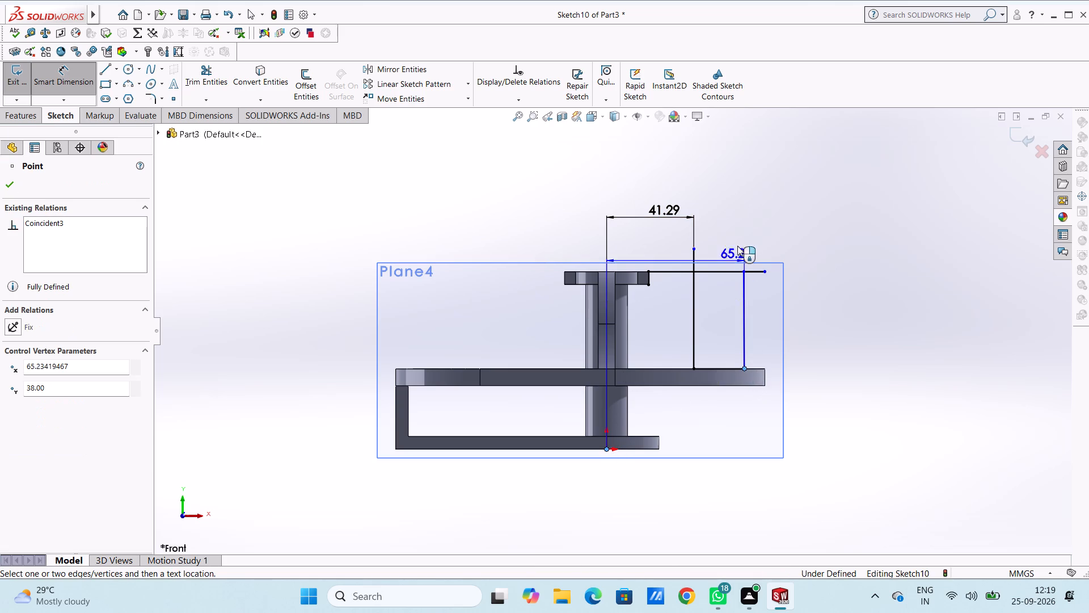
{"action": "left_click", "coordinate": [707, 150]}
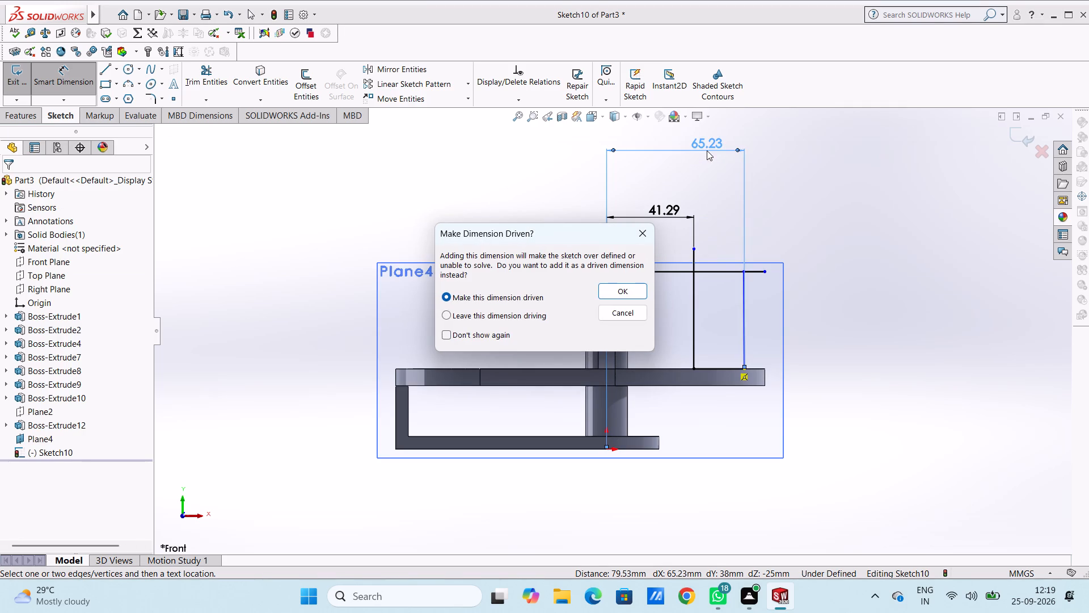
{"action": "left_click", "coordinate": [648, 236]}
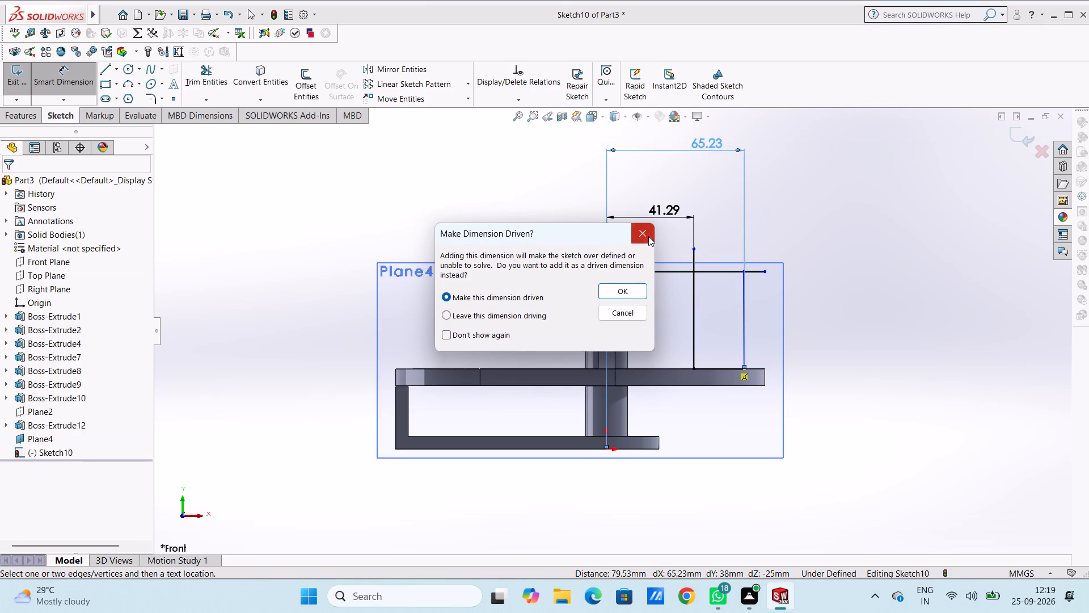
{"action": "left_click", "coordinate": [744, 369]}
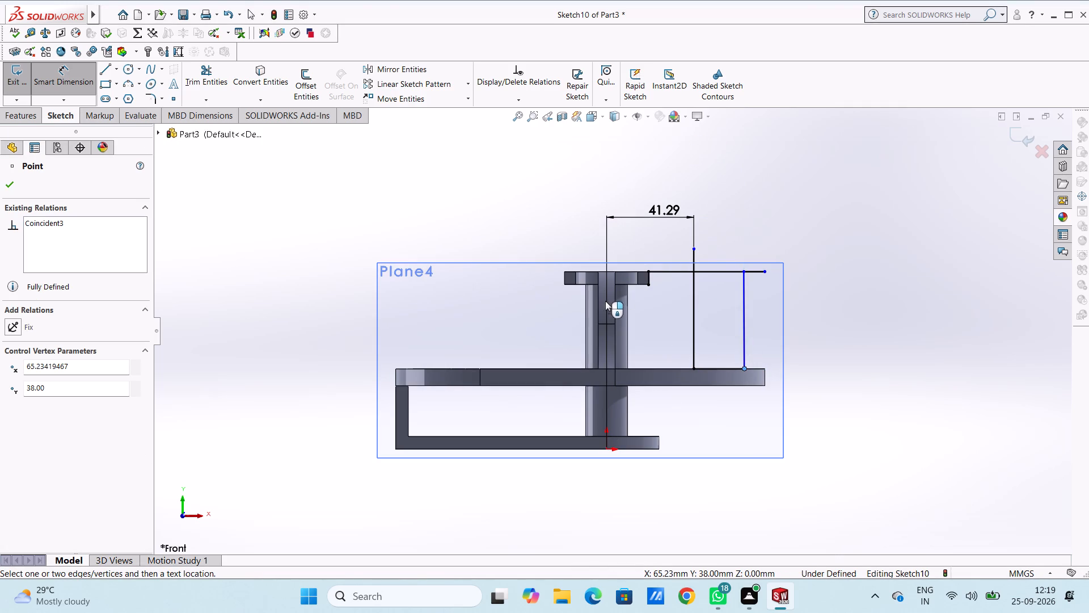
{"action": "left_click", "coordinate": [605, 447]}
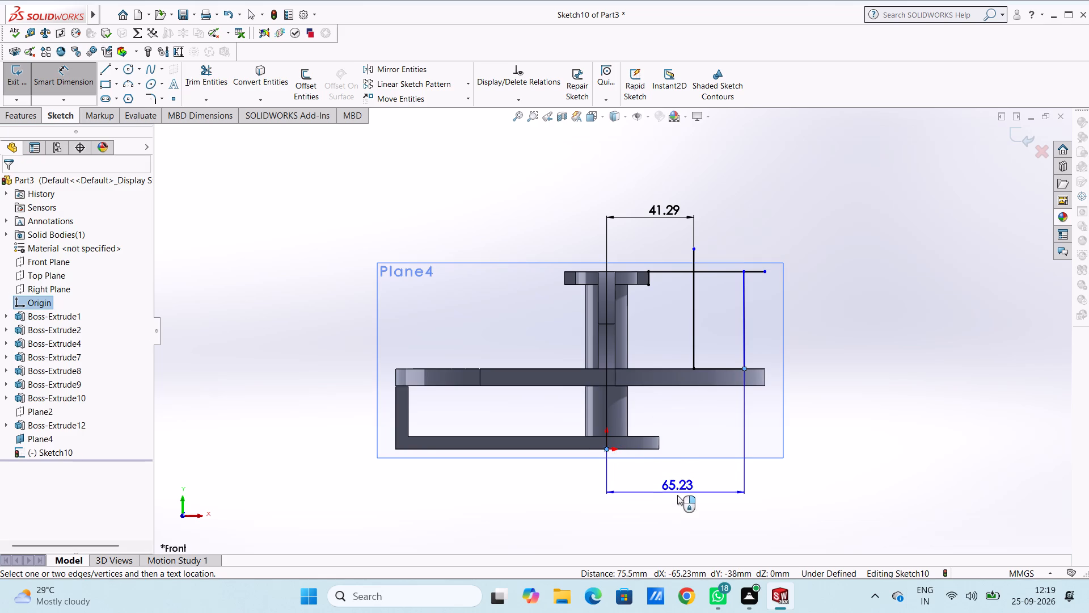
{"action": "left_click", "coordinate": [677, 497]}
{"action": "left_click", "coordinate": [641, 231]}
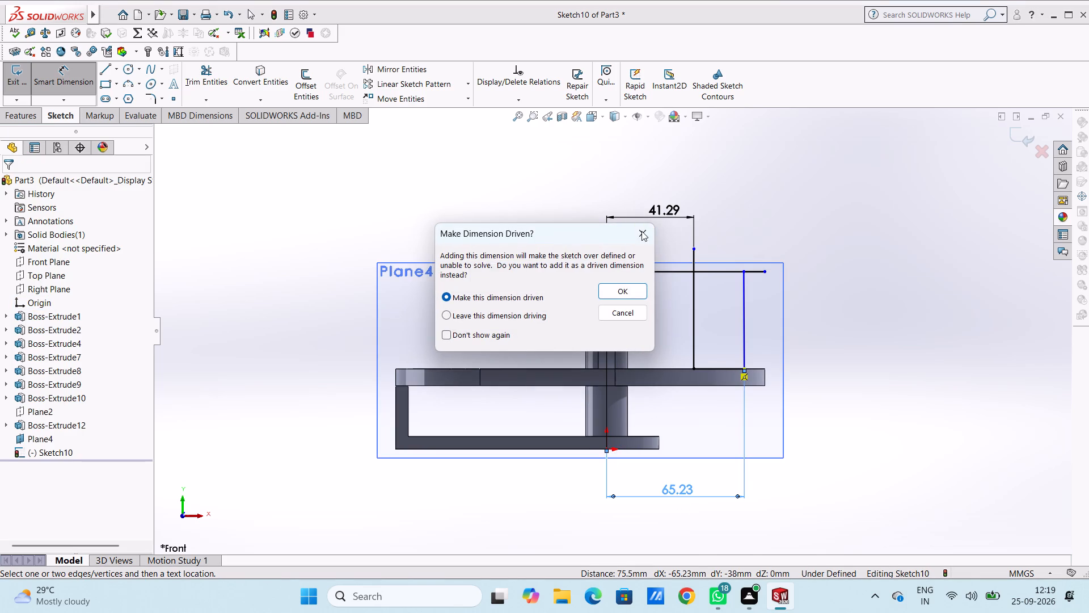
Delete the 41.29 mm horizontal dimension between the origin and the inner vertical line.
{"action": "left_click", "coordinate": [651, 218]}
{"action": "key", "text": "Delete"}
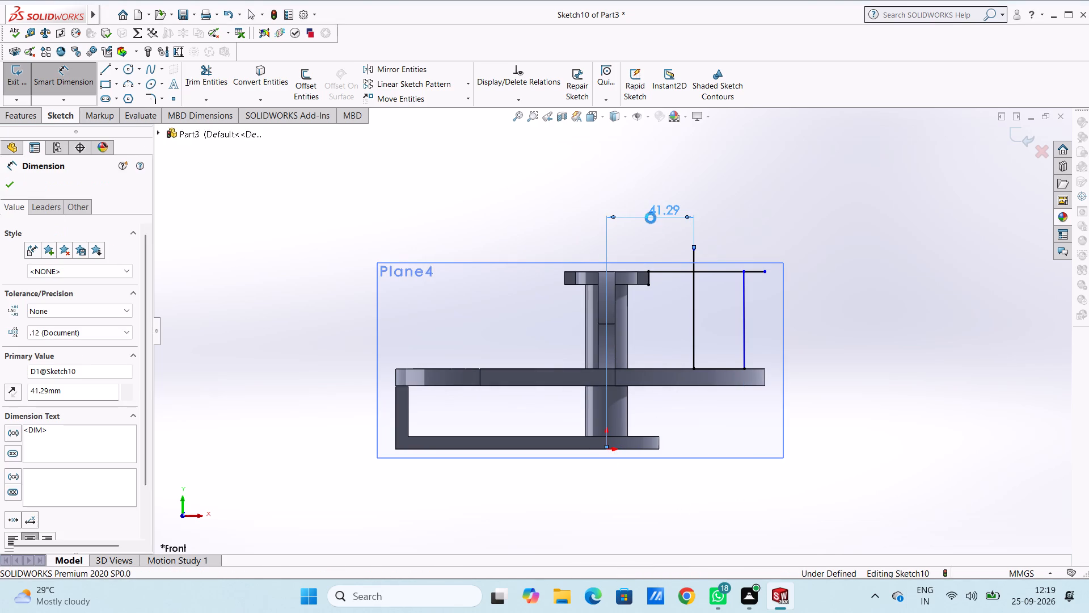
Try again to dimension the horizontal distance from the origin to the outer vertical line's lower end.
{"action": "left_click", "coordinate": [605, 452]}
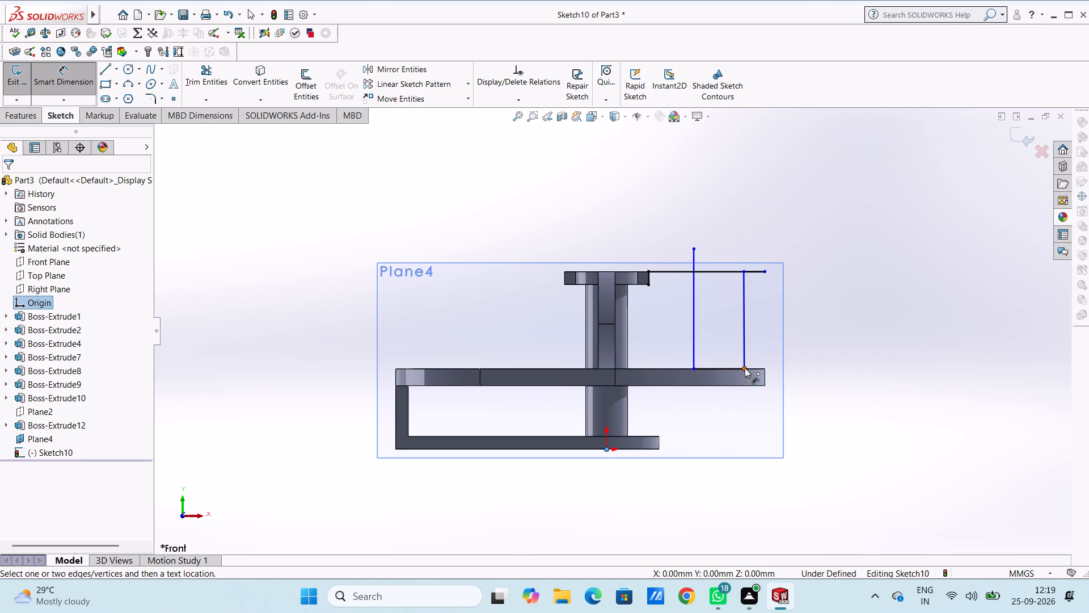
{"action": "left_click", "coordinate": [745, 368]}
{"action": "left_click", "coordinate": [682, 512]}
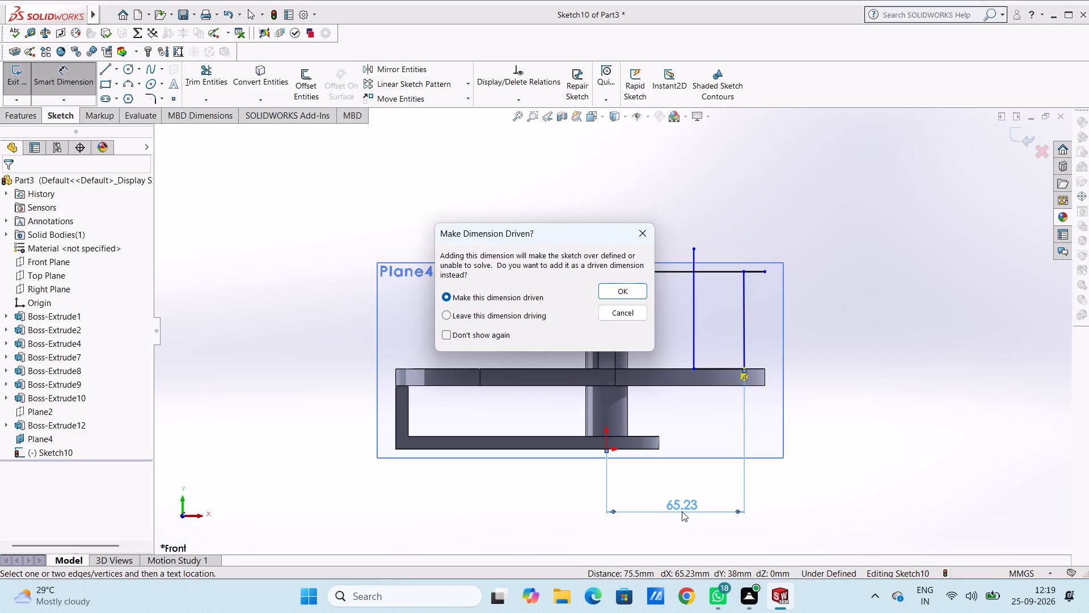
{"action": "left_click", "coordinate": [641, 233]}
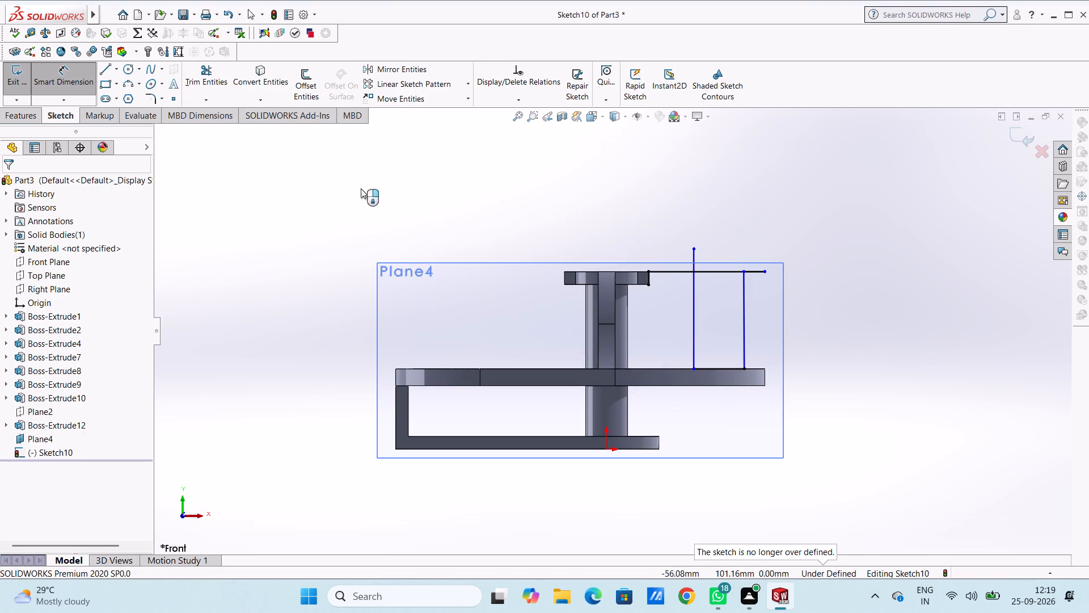
Delete the short sketch line along the rim's top between the two vertical lines.
{"action": "left_click", "coordinate": [713, 368]}
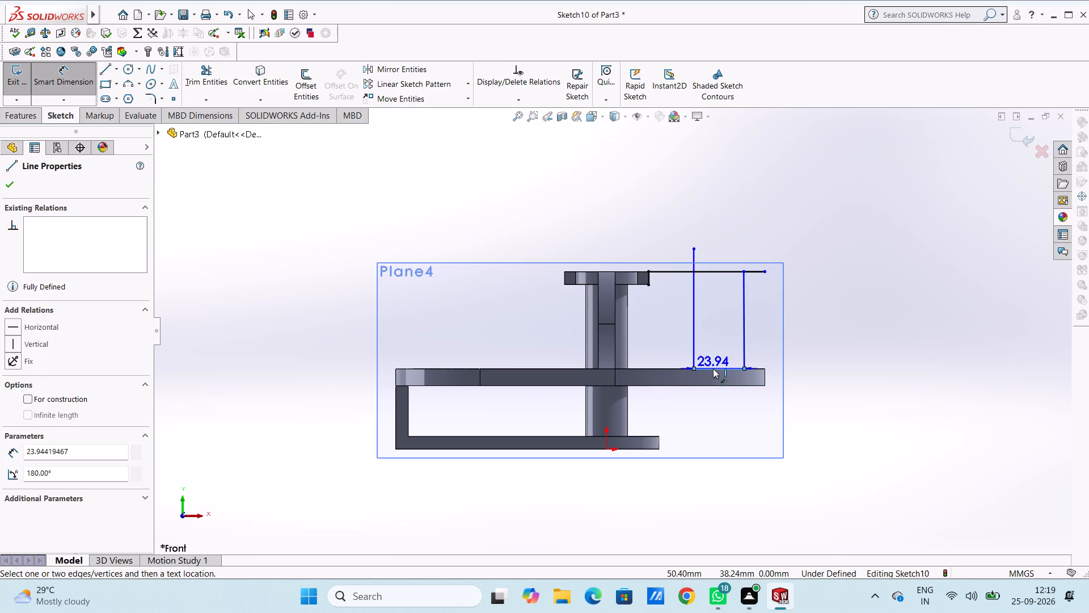
{"action": "key", "text": "Delete"}
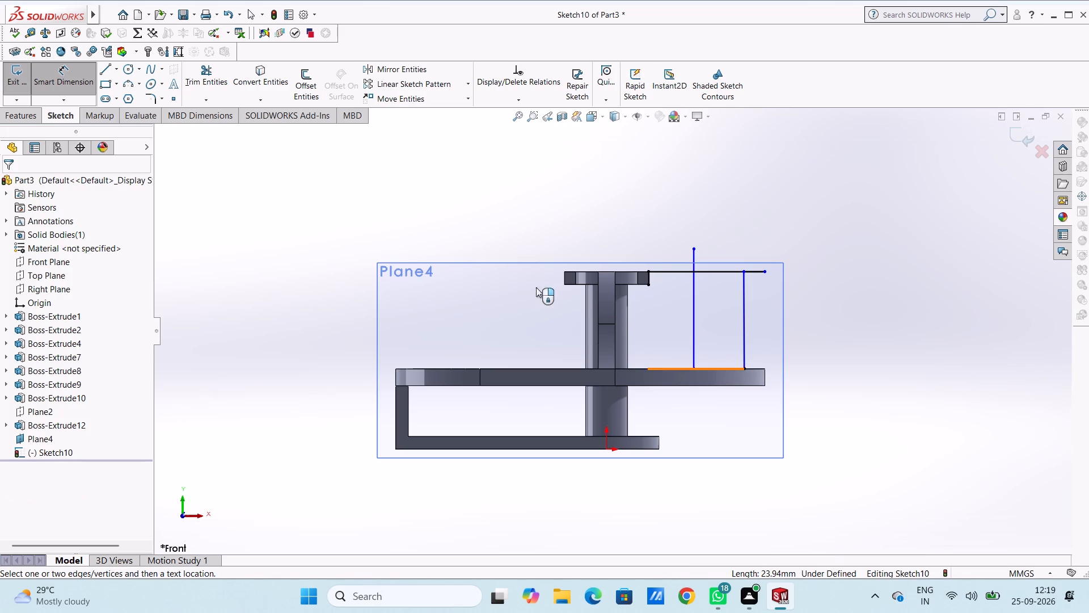
Sketch a line 53.16 mm outward along the rim's top from the post's centre, and continue it about 60 mm vertically up.
{"action": "left_click", "coordinate": [105, 72]}
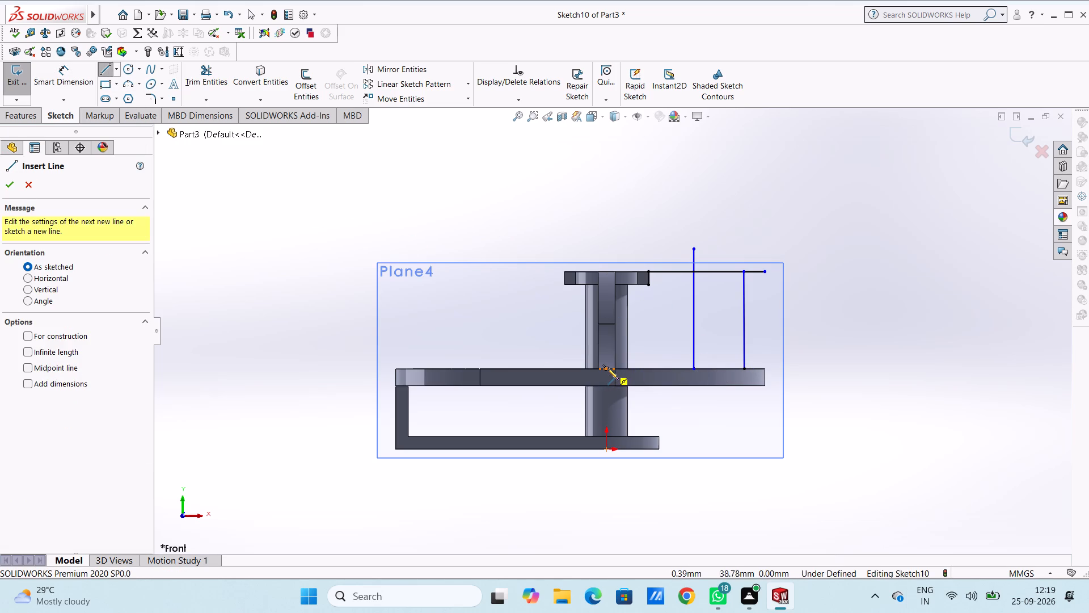
{"action": "left_click", "coordinate": [607, 368]}
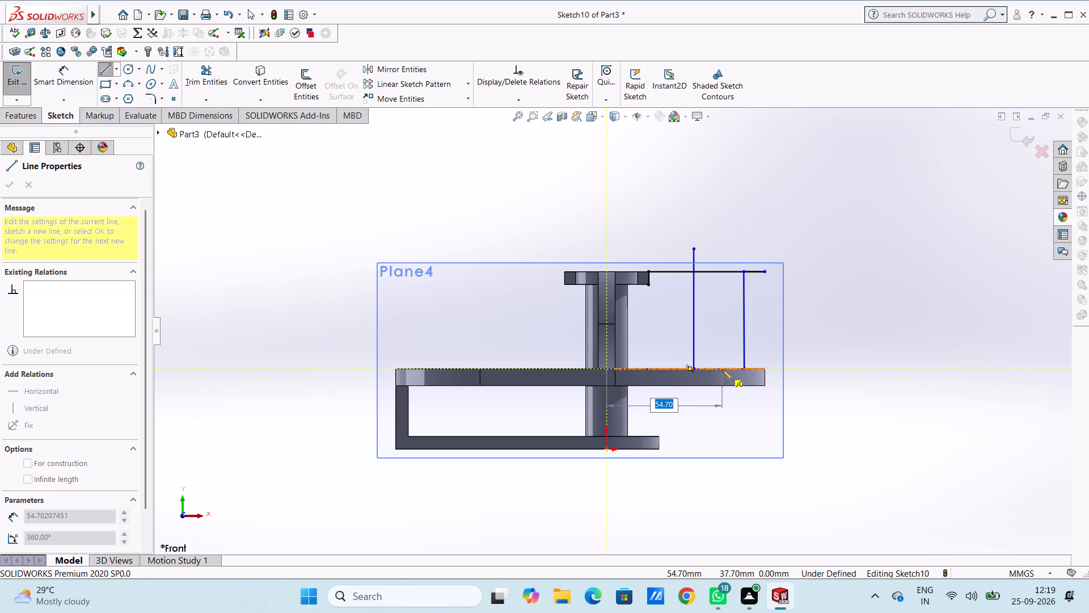
{"action": "type", "text": "53.16"}
{"action": "key", "text": "Return"}
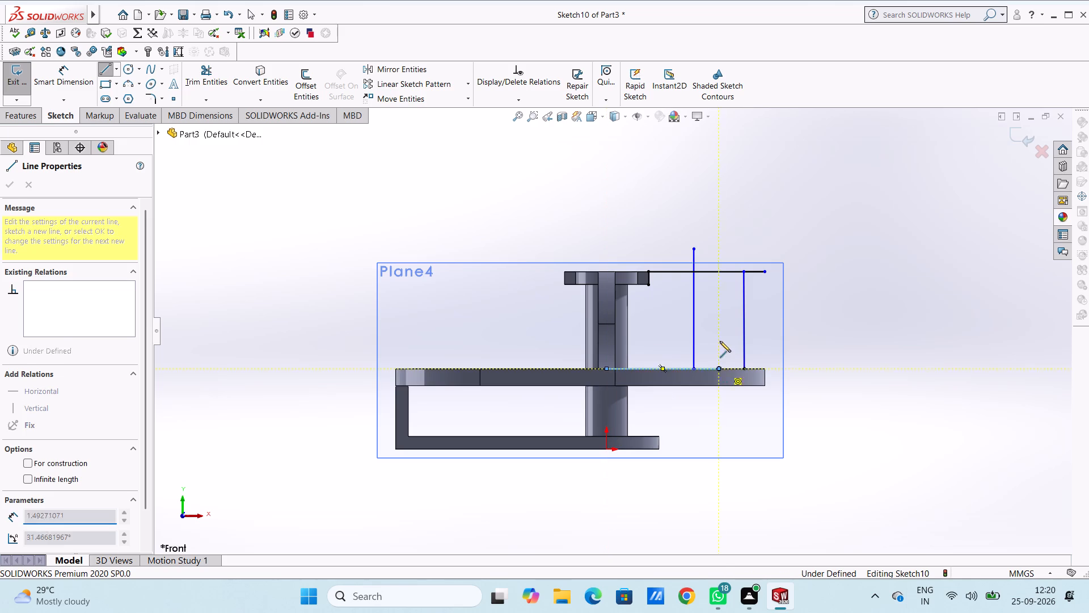
{"action": "left_click", "coordinate": [721, 243]}
{"action": "key", "text": "Escape"}
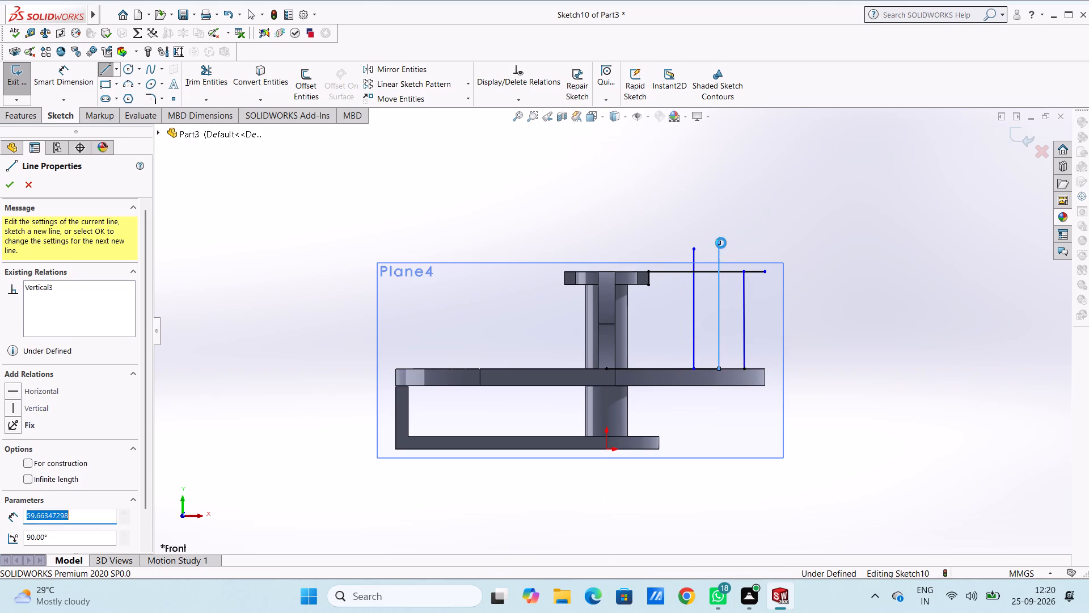
{"action": "key", "text": "Escape"}
Delete the outermost vertical line between the hub's top line and the rim's top.
{"action": "left_click", "coordinate": [745, 291]}
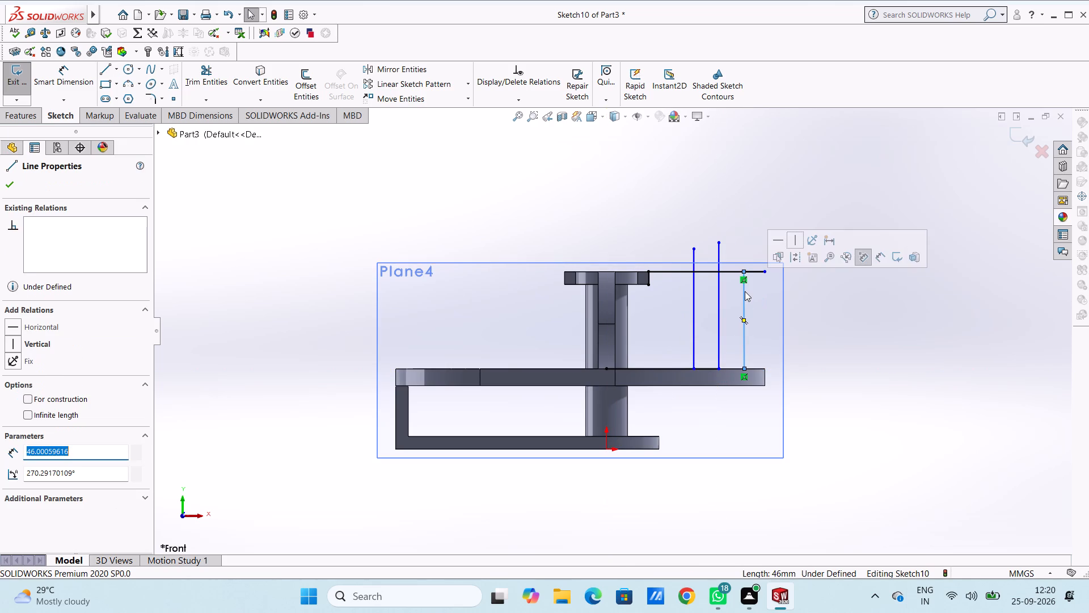
{"action": "key", "text": "Delete"}
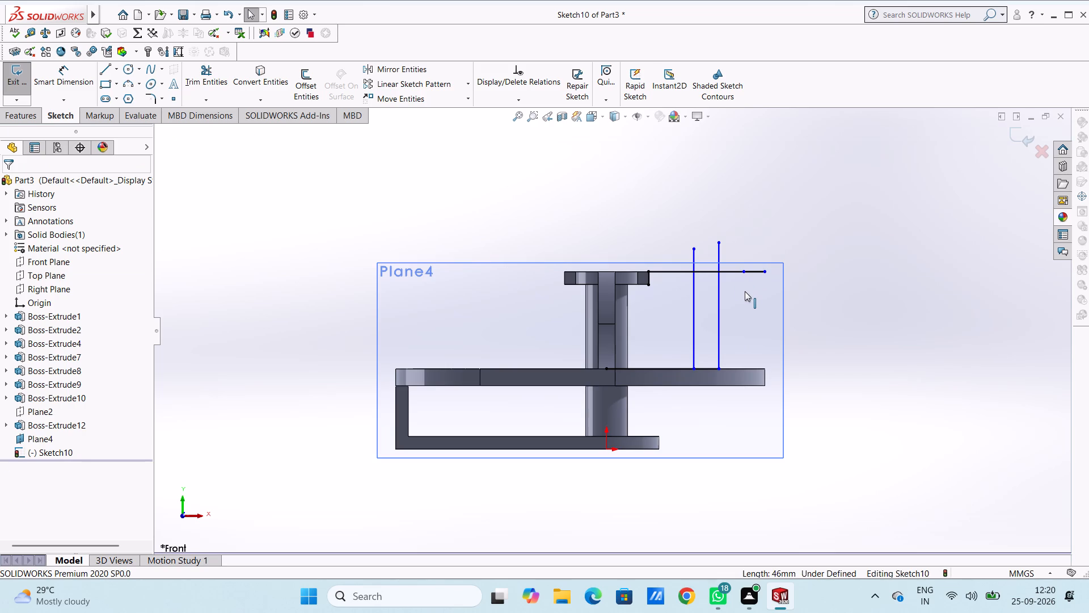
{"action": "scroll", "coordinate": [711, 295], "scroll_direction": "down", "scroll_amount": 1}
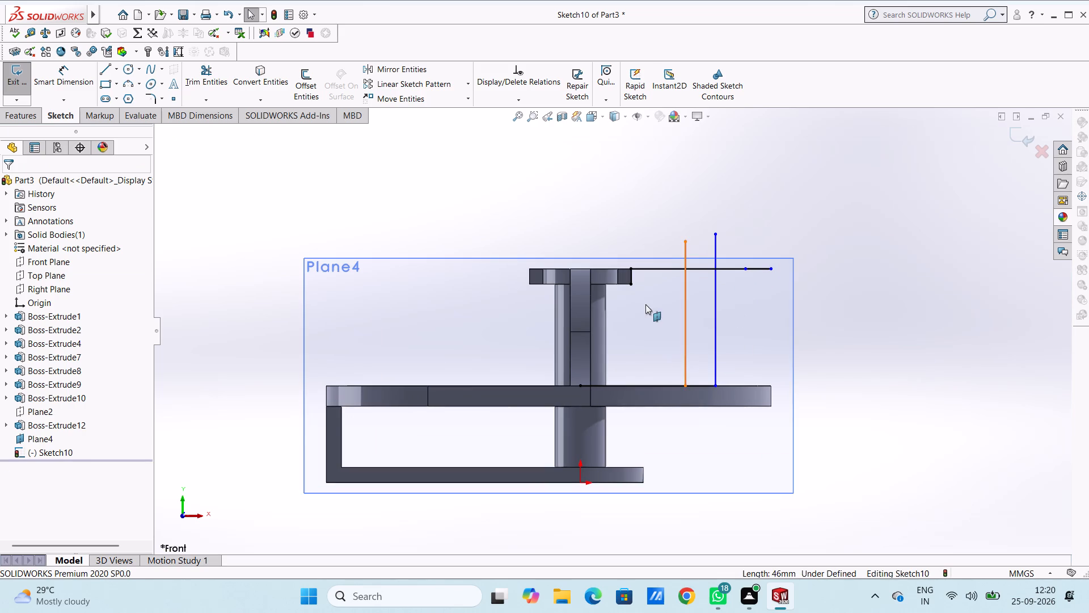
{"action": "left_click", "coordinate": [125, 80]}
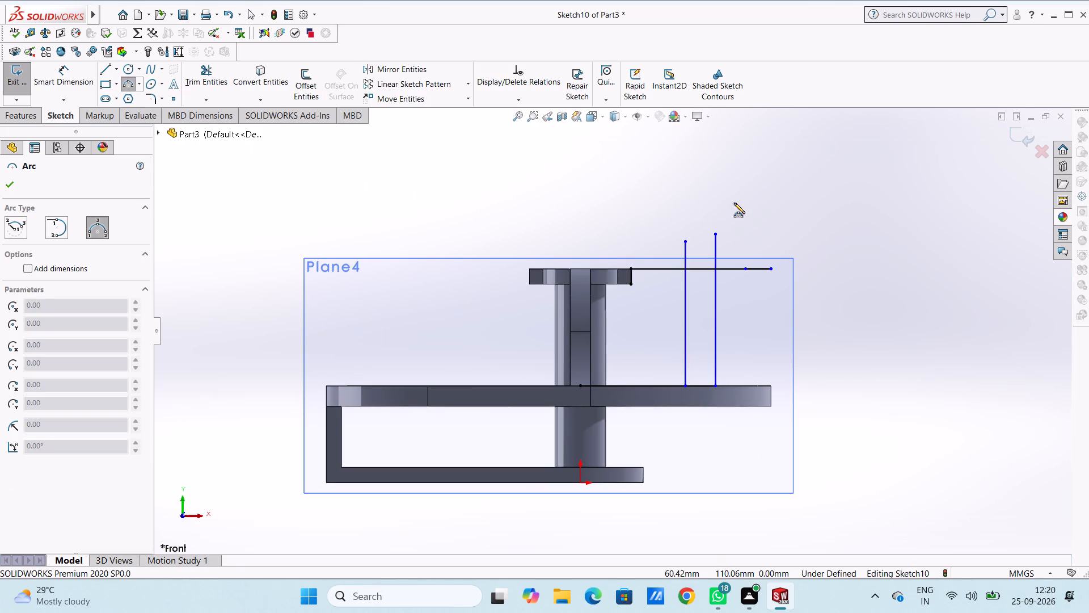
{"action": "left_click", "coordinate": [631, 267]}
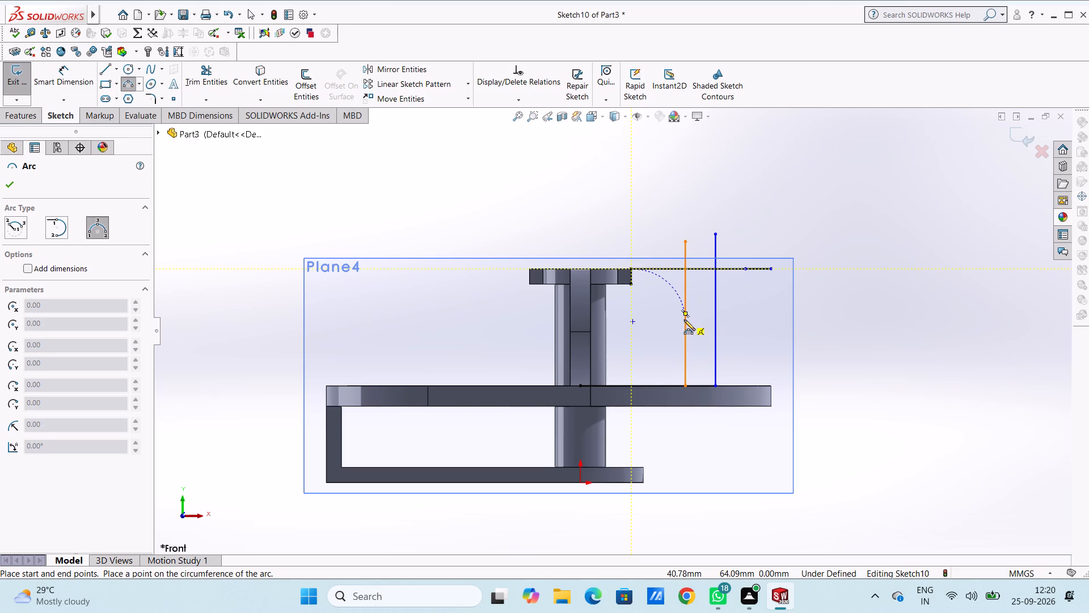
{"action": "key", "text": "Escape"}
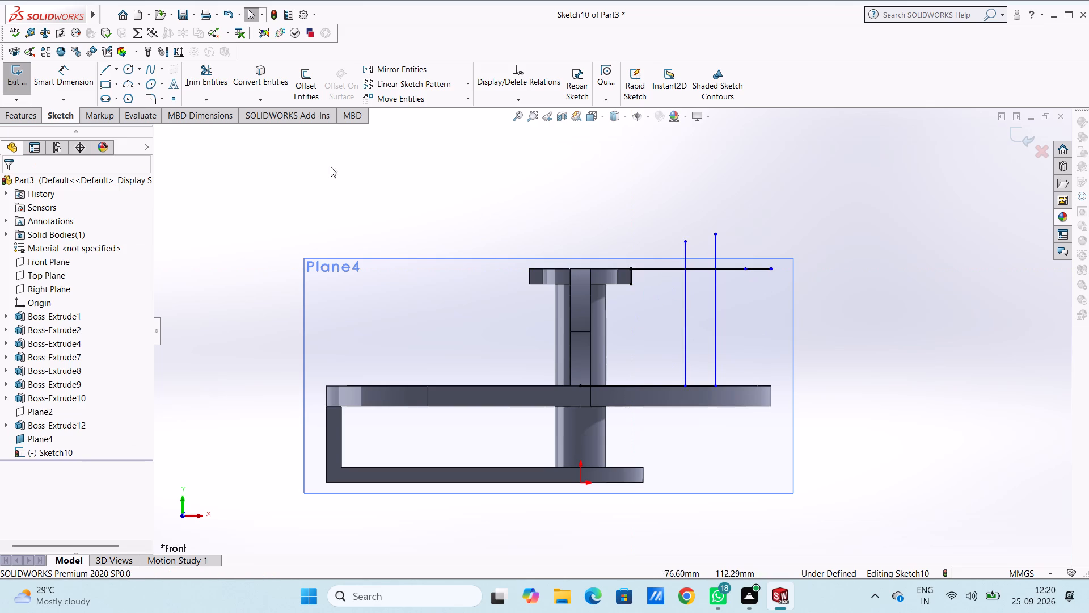
Dimension the inner vertical line 41.29 mm horizontally from the origin.
{"action": "left_click", "coordinate": [69, 75]}
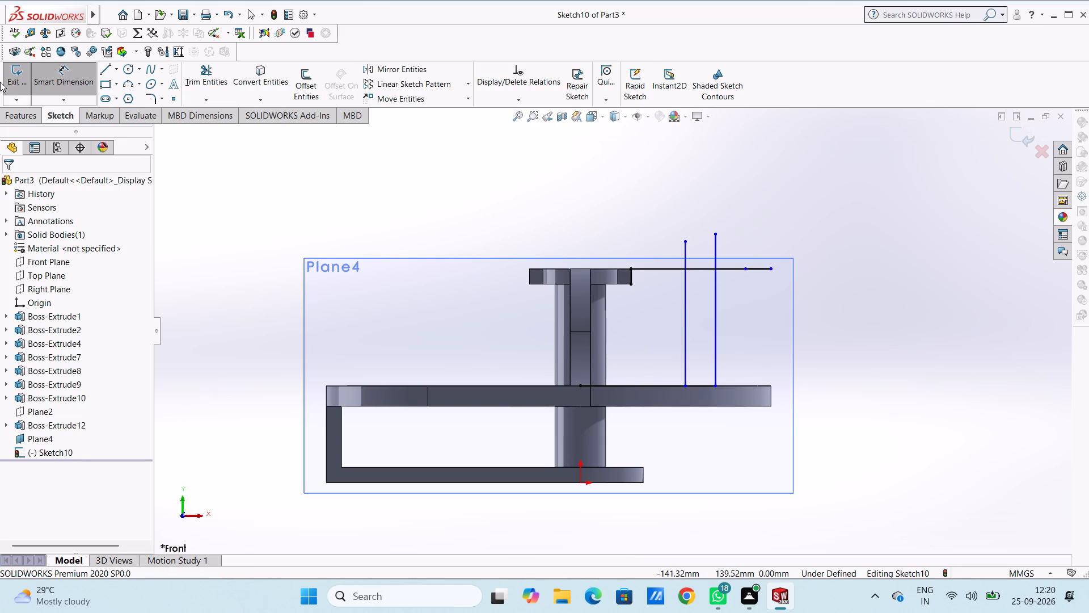
{"action": "left_click", "coordinate": [579, 482]}
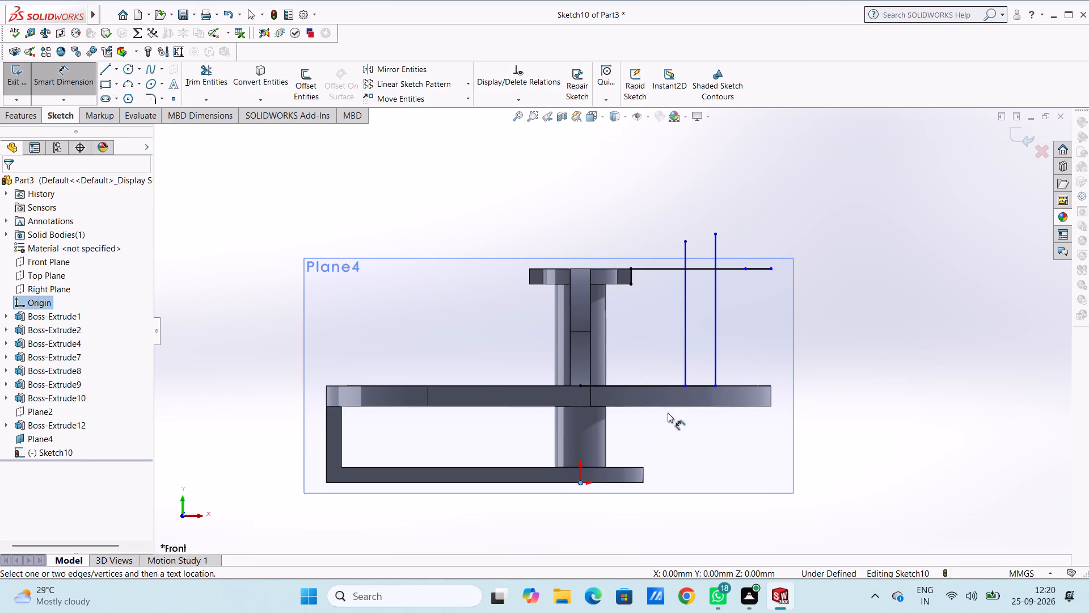
{"action": "left_click", "coordinate": [688, 325]}
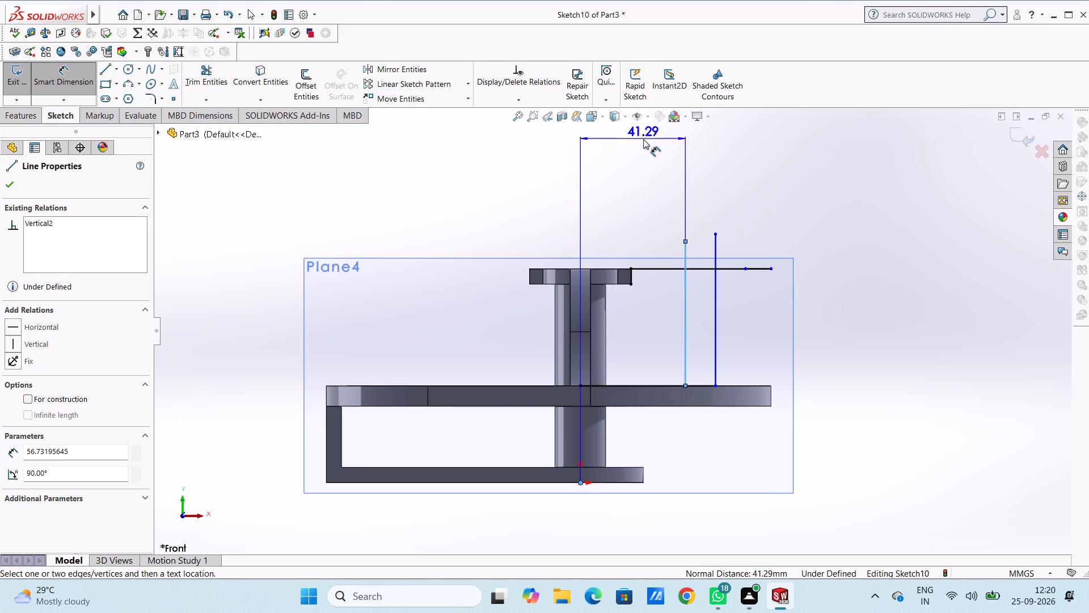
{"action": "left_click", "coordinate": [643, 139]}
{"action": "left_click", "coordinate": [593, 120]}
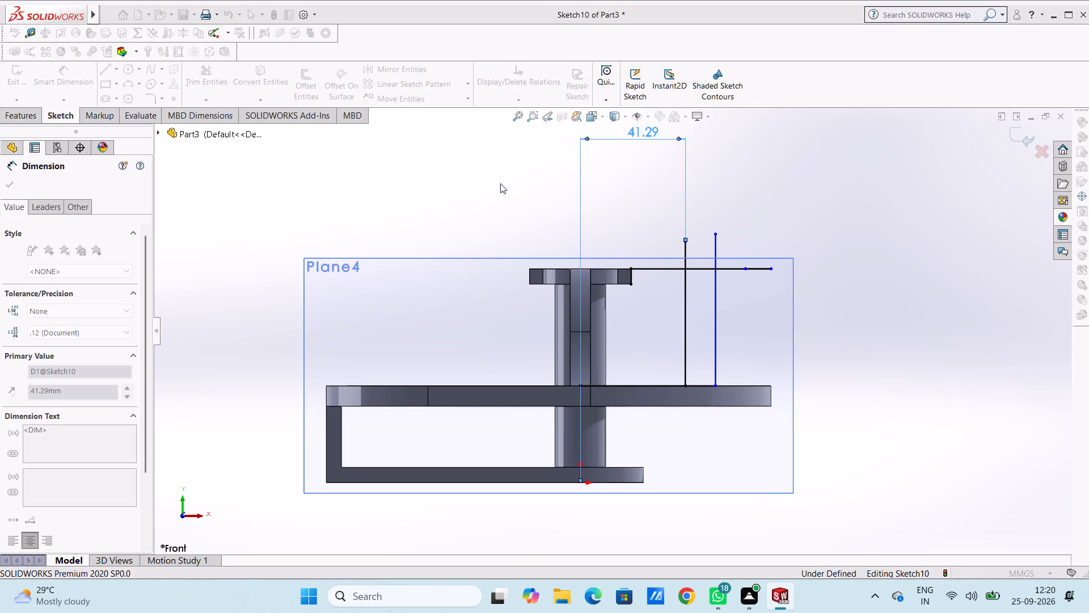
{"action": "left_click", "coordinate": [499, 184]}
Sketch a three-point arc of 25 mm radius from the hub's top outer corner down to the inner vertical line, about 22 mm lower.
{"action": "left_click", "coordinate": [130, 84]}
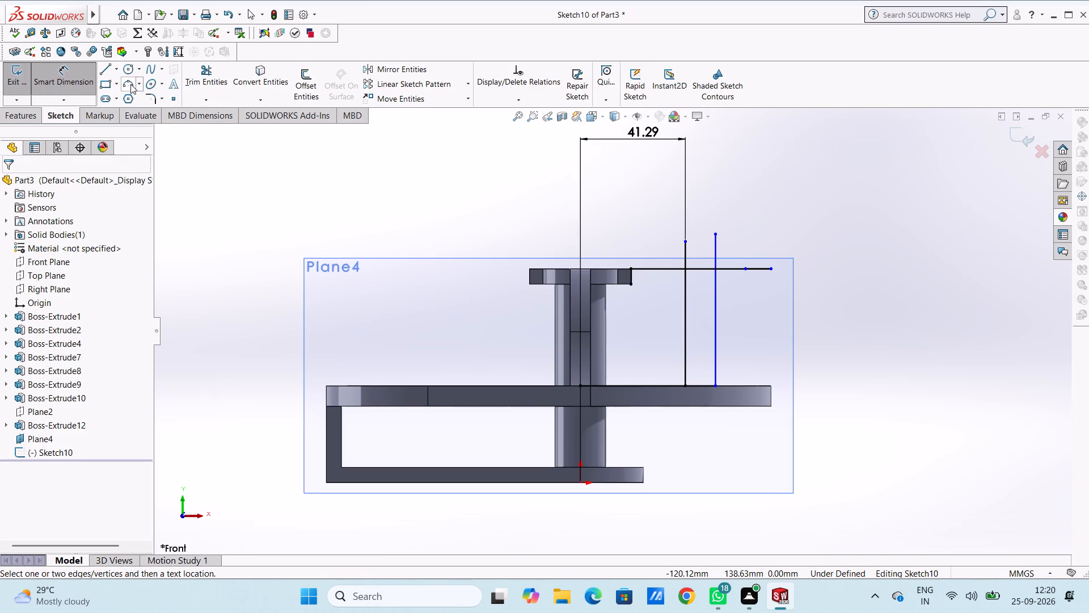
{"action": "left_click", "coordinate": [632, 271]}
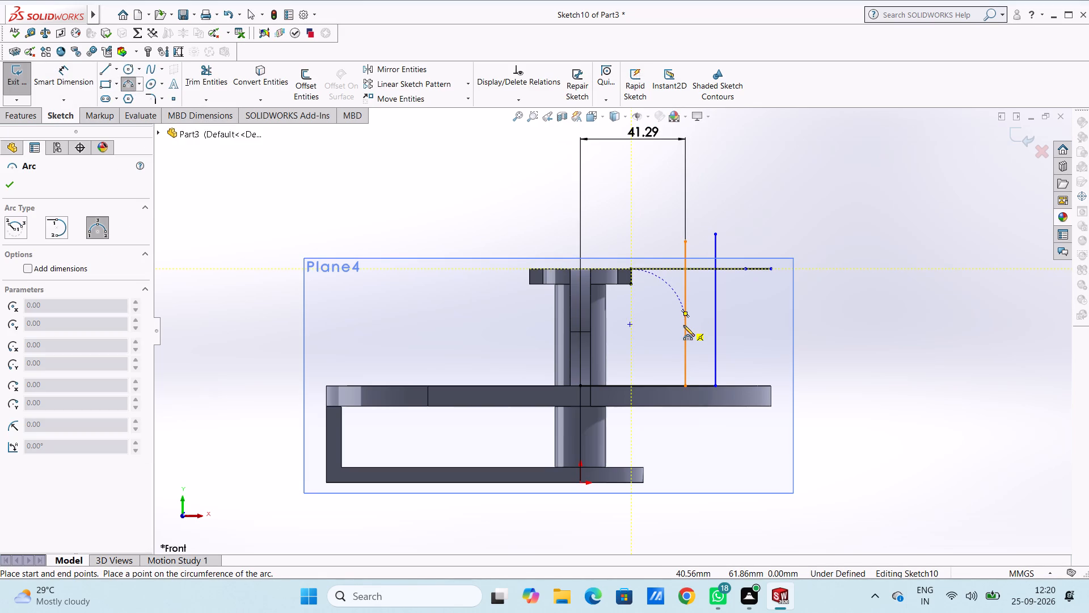
{"action": "left_click", "coordinate": [683, 325]}
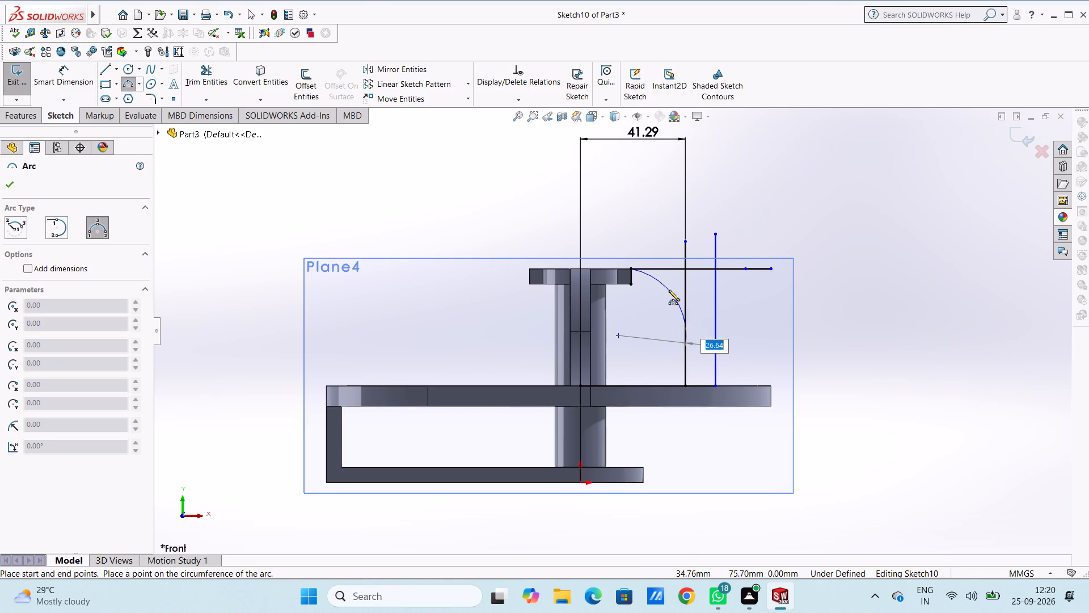
{"action": "type", "text": "25"}
{"action": "key", "text": "Return"}
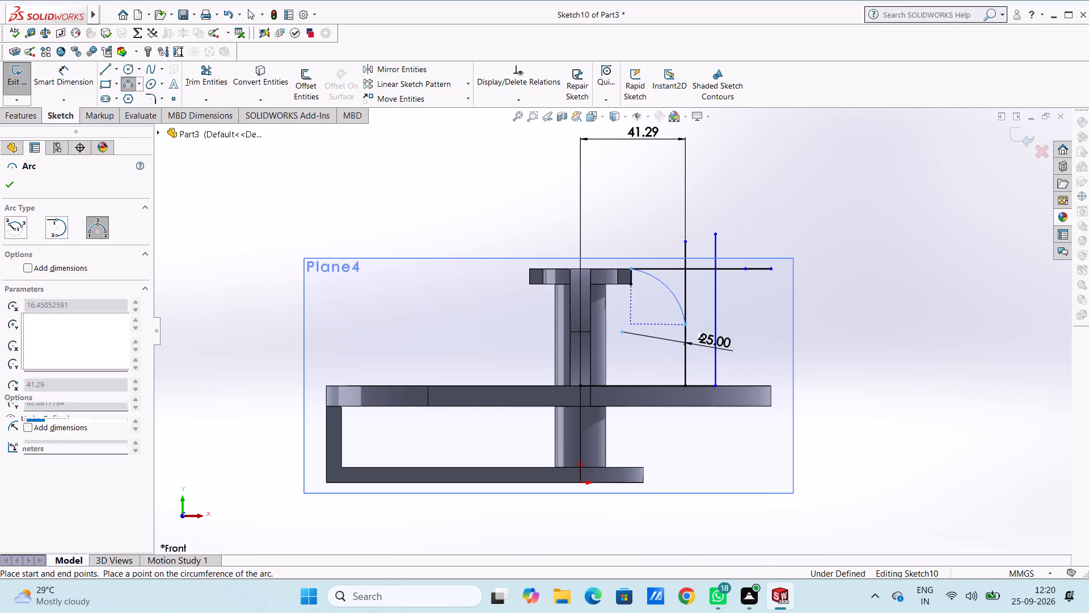
{"action": "key", "text": "Escape"}
{"action": "key", "text": "Escape"}
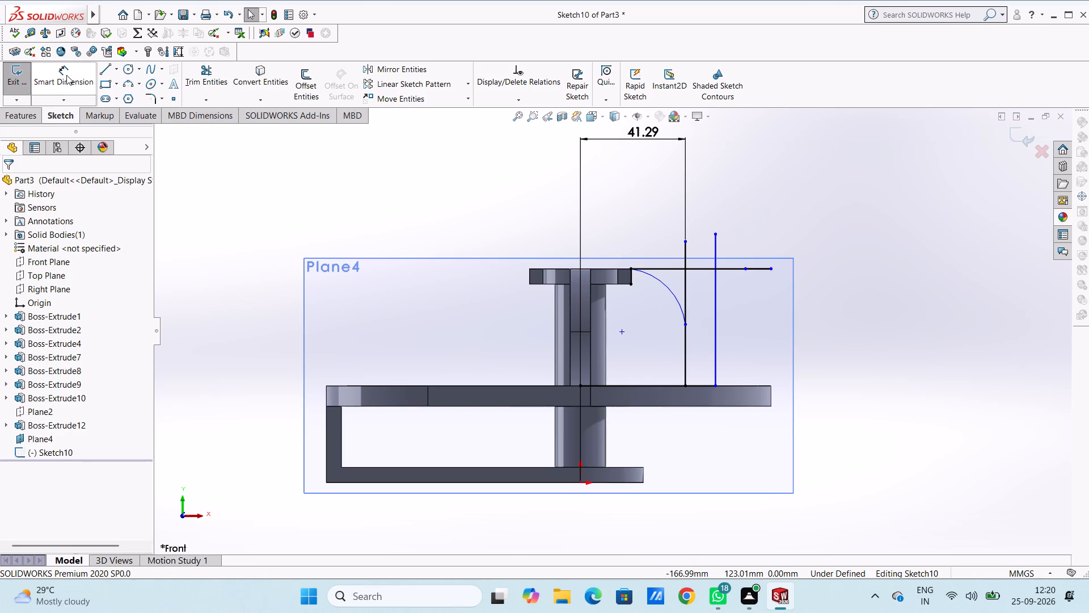
Dimension the new arc's radius as 25 mm.
{"action": "left_click", "coordinate": [66, 79]}
{"action": "left_click_drag", "start_coordinate": [670, 292], "coordinate": [670, 285]}
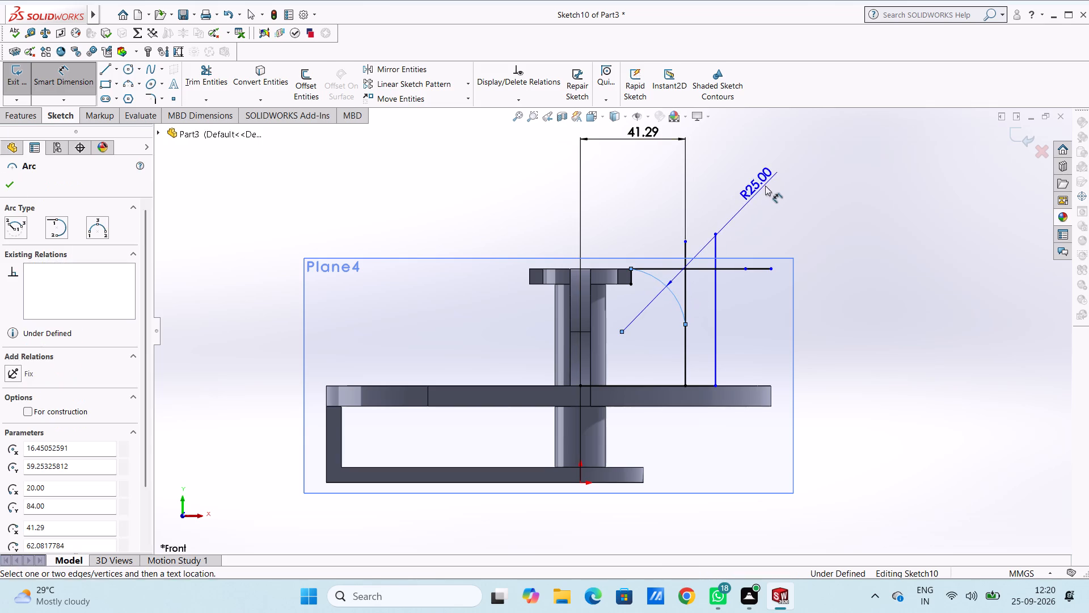
{"action": "left_click", "coordinate": [766, 185]}
{"action": "left_click", "coordinate": [717, 170]}
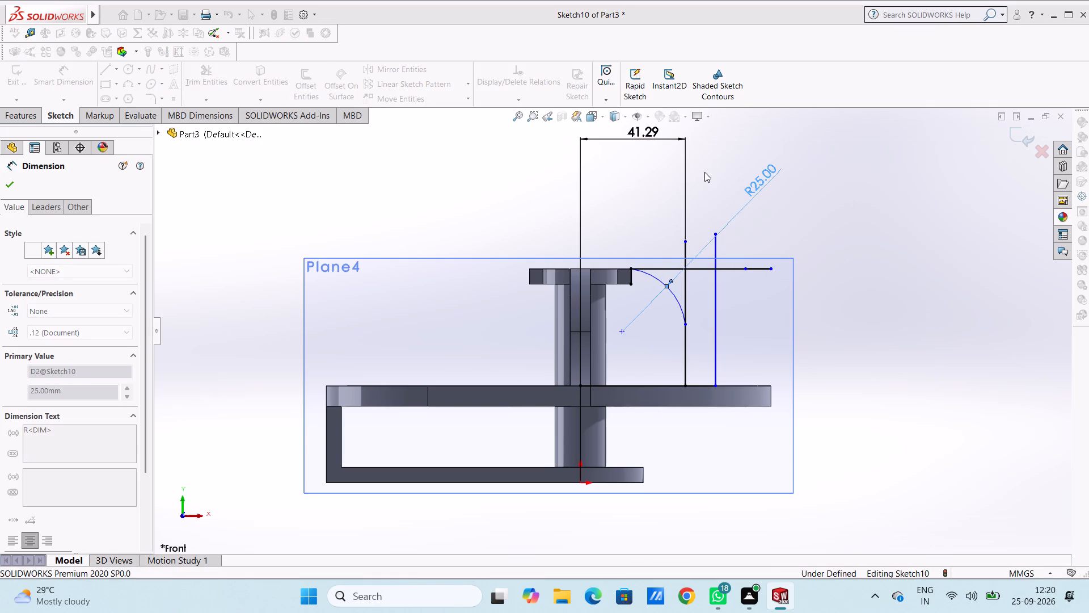
{"action": "left_click", "coordinate": [703, 172]}
{"action": "key", "text": "Escape"}
{"action": "key", "text": "Escape"}
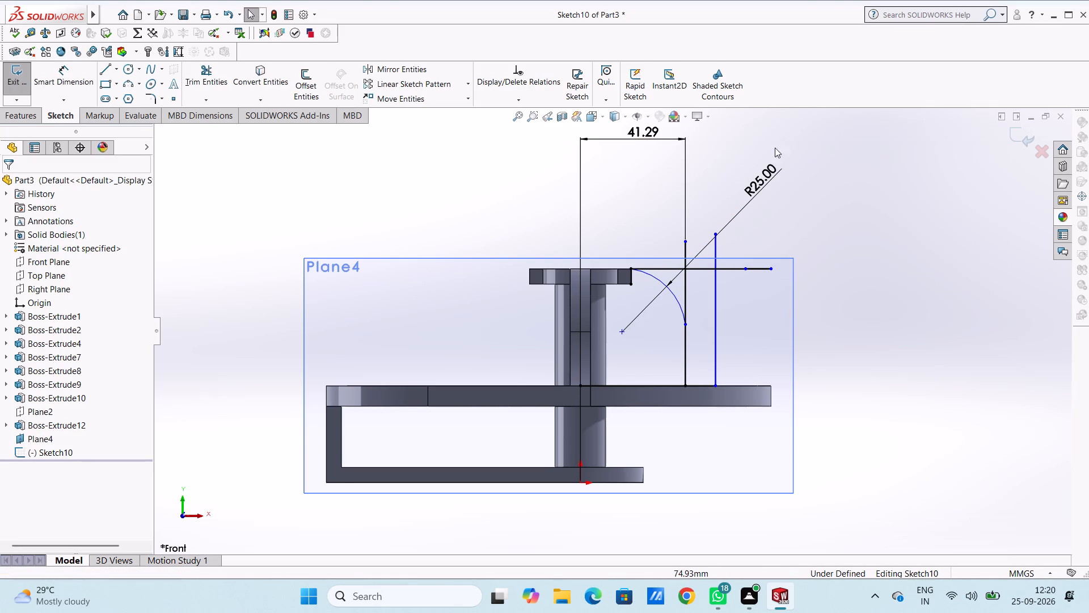
Sketch a three-point arc of 25 mm radius from the inner vertical line, about 20 mm above the rim, to the outer vertical line's foot.
{"action": "left_click", "coordinate": [128, 84]}
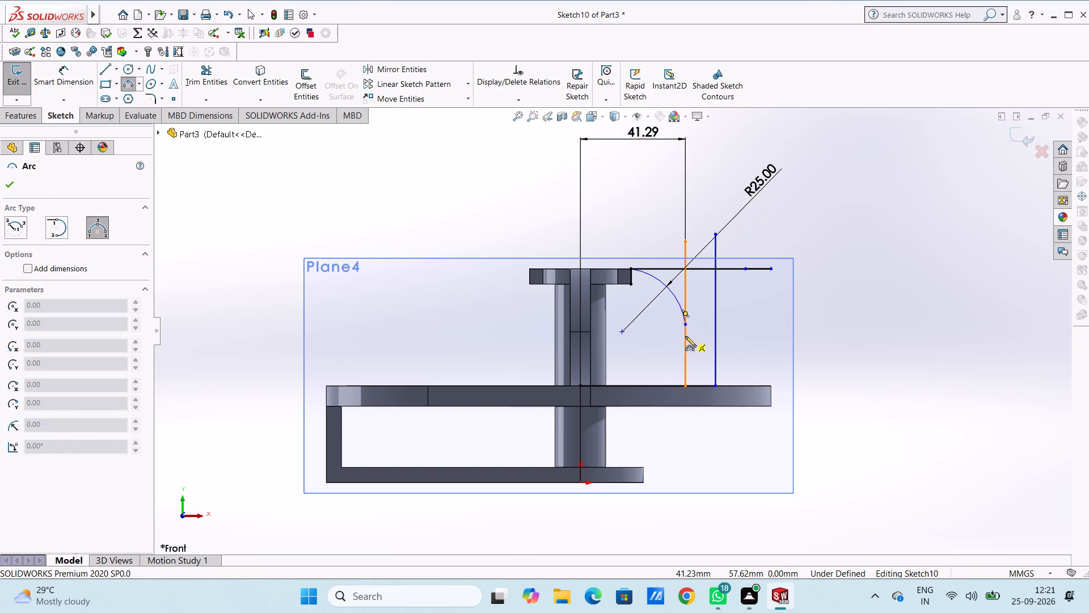
{"action": "left_click", "coordinate": [685, 336]}
{"action": "left_click", "coordinate": [715, 387]}
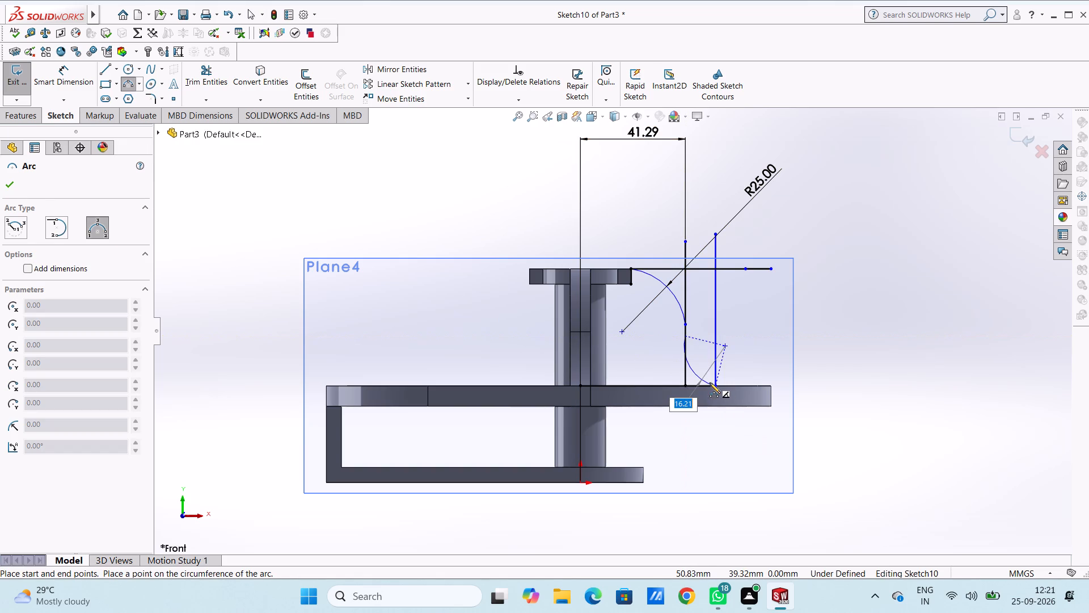
{"action": "type", "text": "25"}
{"action": "key", "text": "Return"}
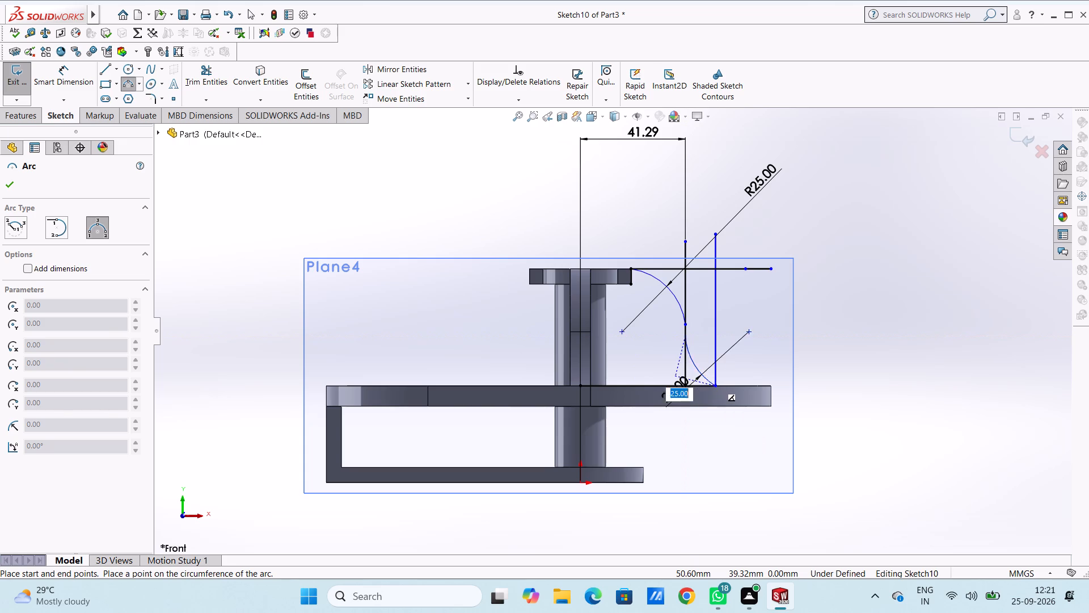
{"action": "key", "text": "Escape"}
{"action": "key", "text": "Escape"}
{"action": "key", "text": "Escape"}
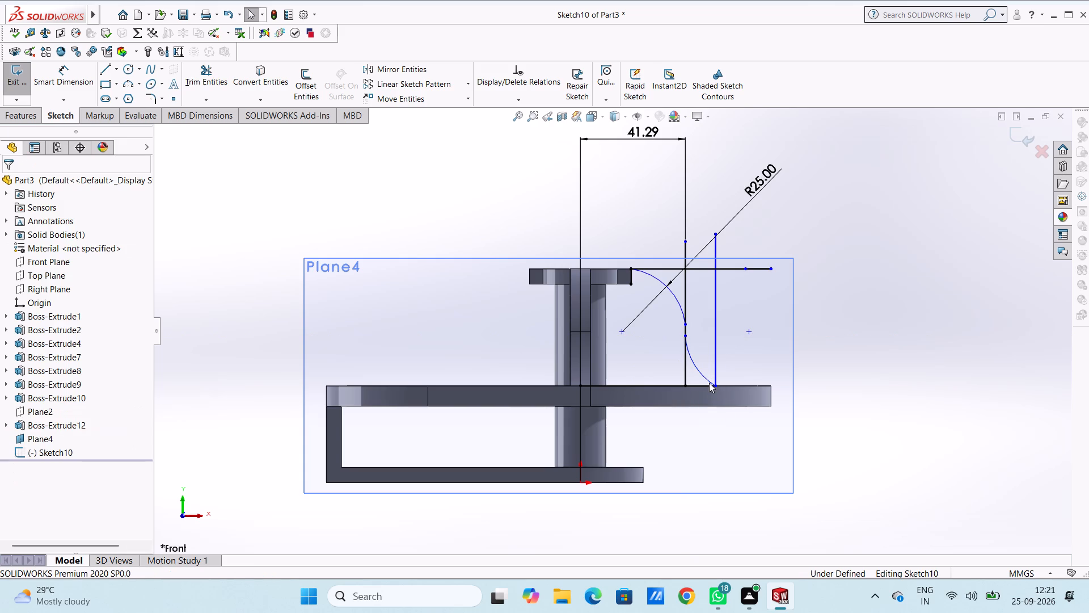
Dimension the lower arc's radius as 25 mm.
{"action": "left_click", "coordinate": [66, 67]}
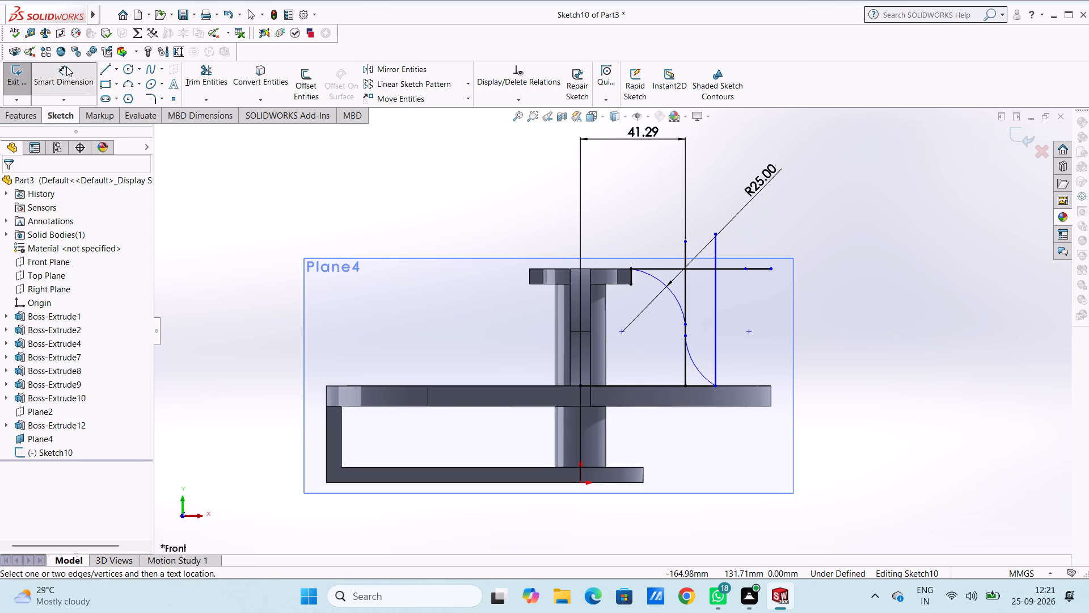
{"action": "left_click", "coordinate": [699, 369]}
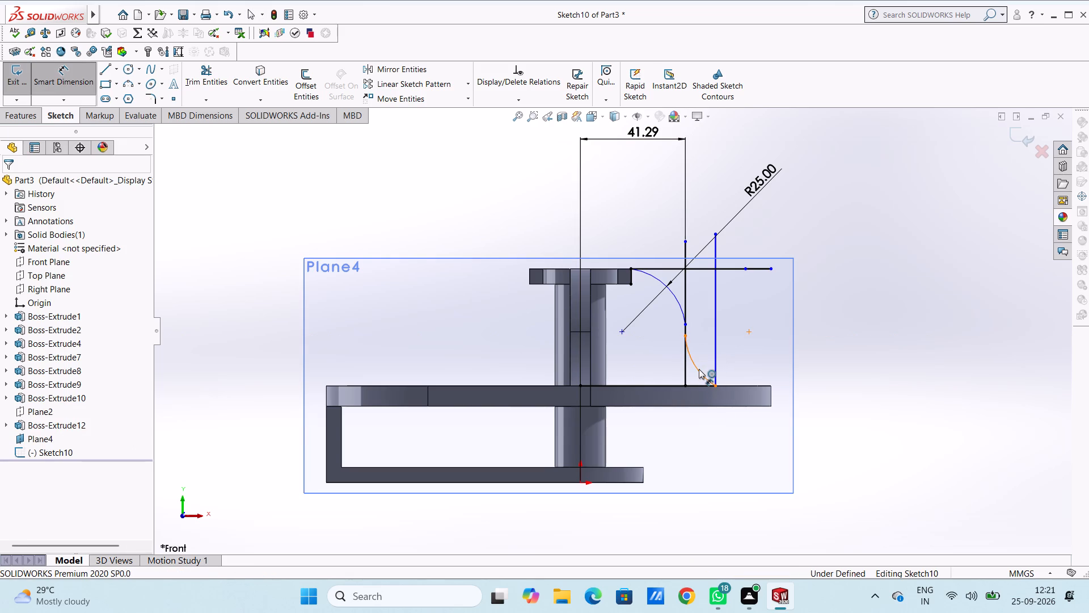
{"action": "left_click", "coordinate": [851, 228]}
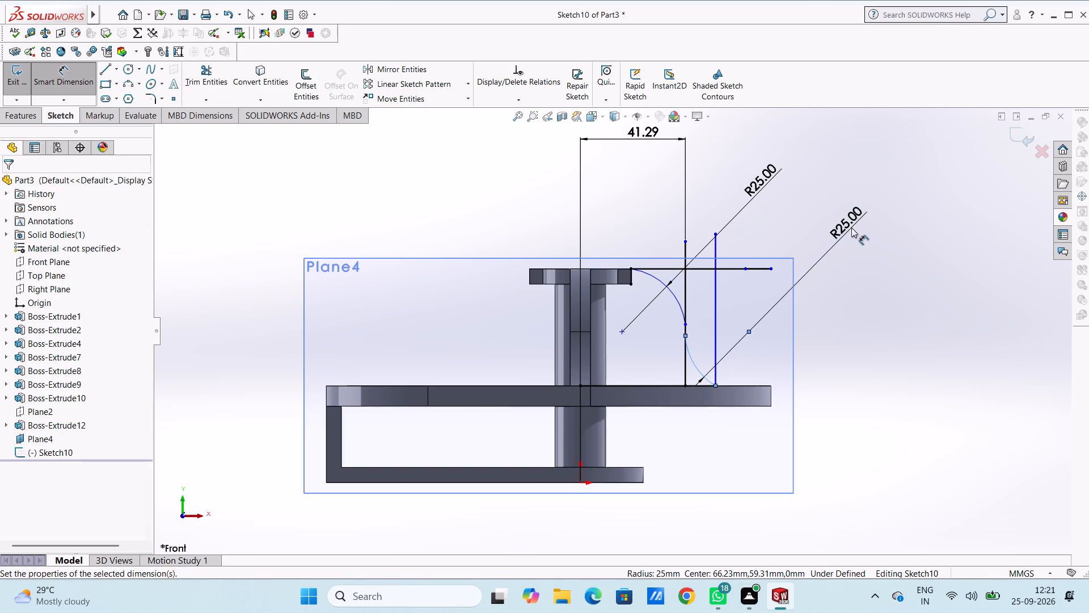
{"action": "left_click", "coordinate": [802, 209]}
{"action": "left_click", "coordinate": [781, 207]}
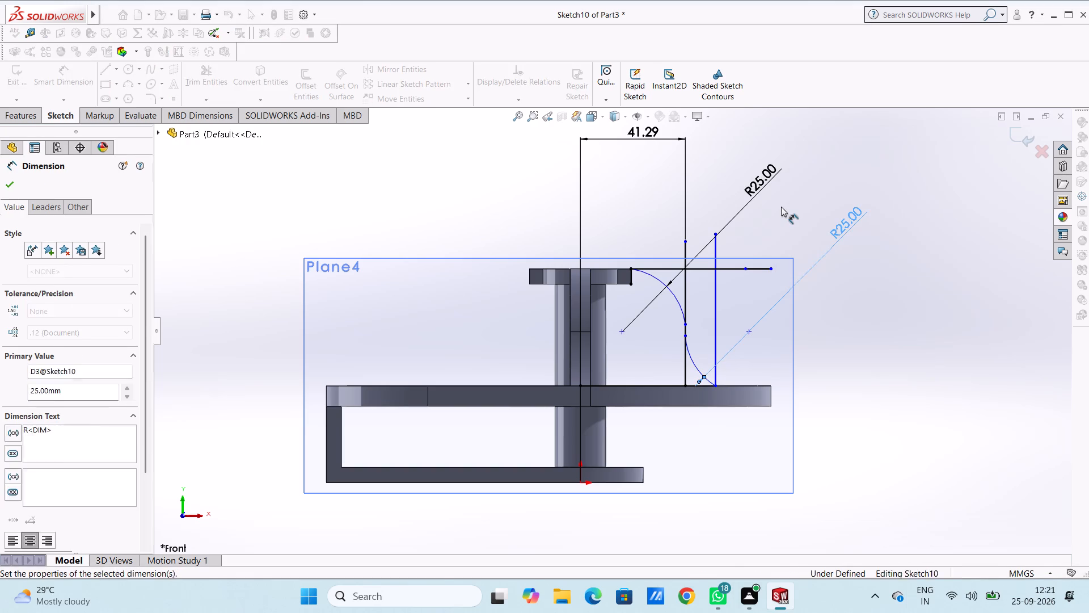
{"action": "key", "text": "Escape"}
{"action": "key", "text": "Escape"}
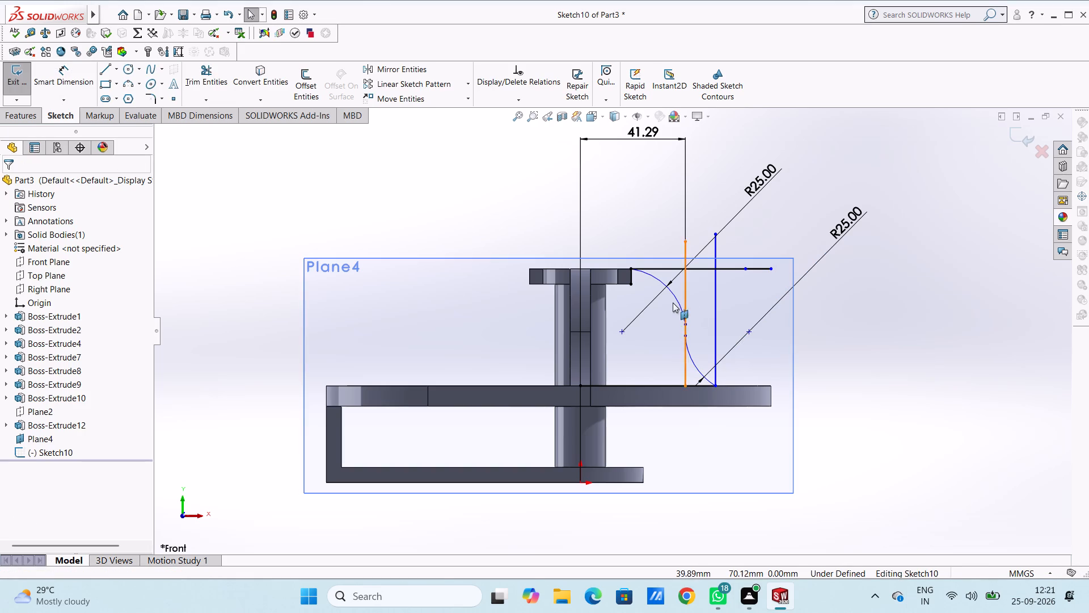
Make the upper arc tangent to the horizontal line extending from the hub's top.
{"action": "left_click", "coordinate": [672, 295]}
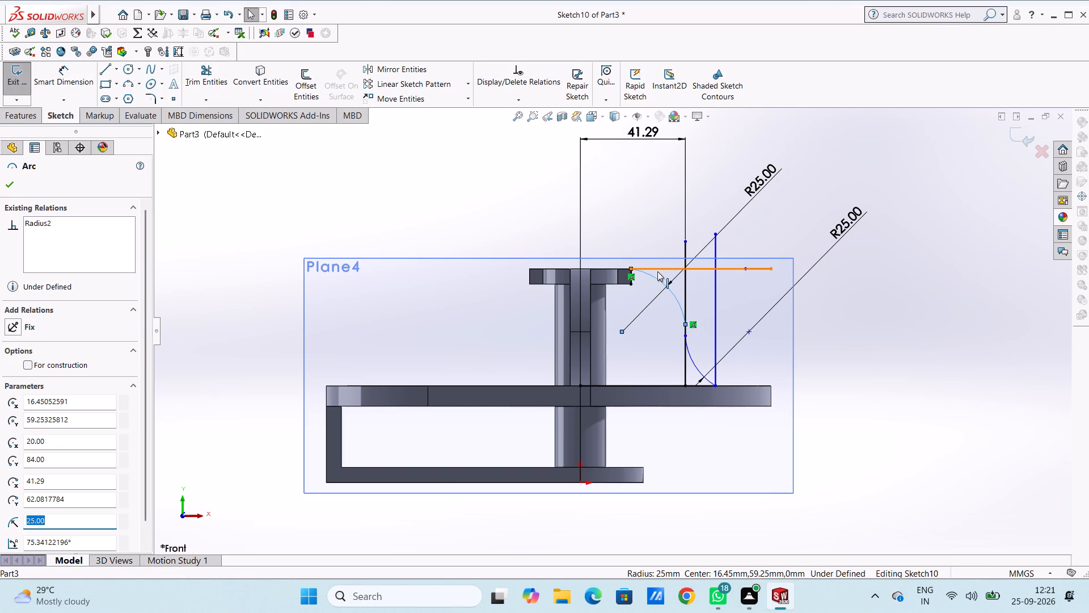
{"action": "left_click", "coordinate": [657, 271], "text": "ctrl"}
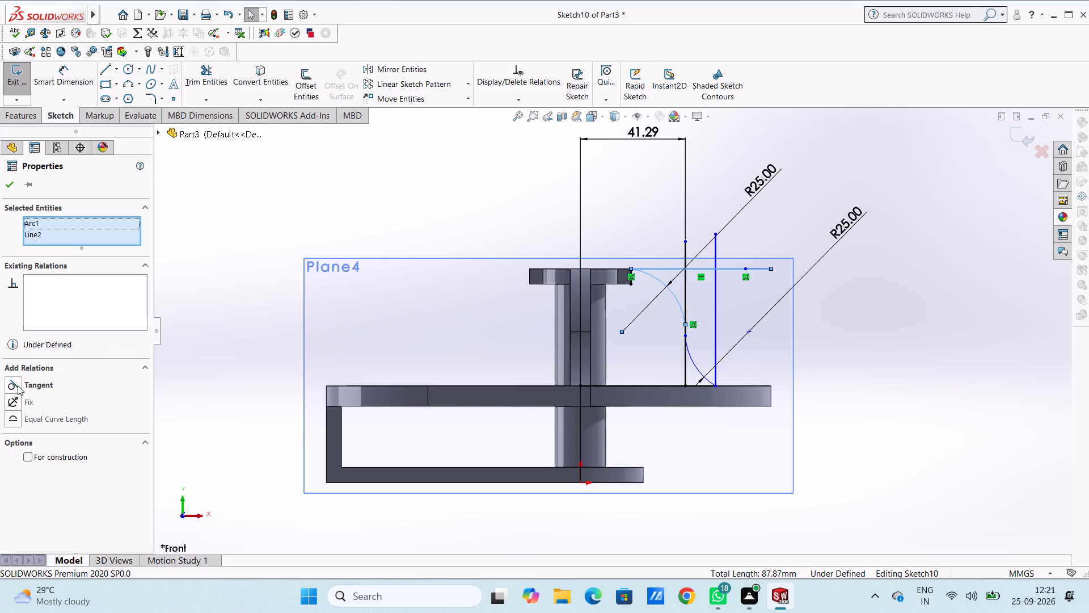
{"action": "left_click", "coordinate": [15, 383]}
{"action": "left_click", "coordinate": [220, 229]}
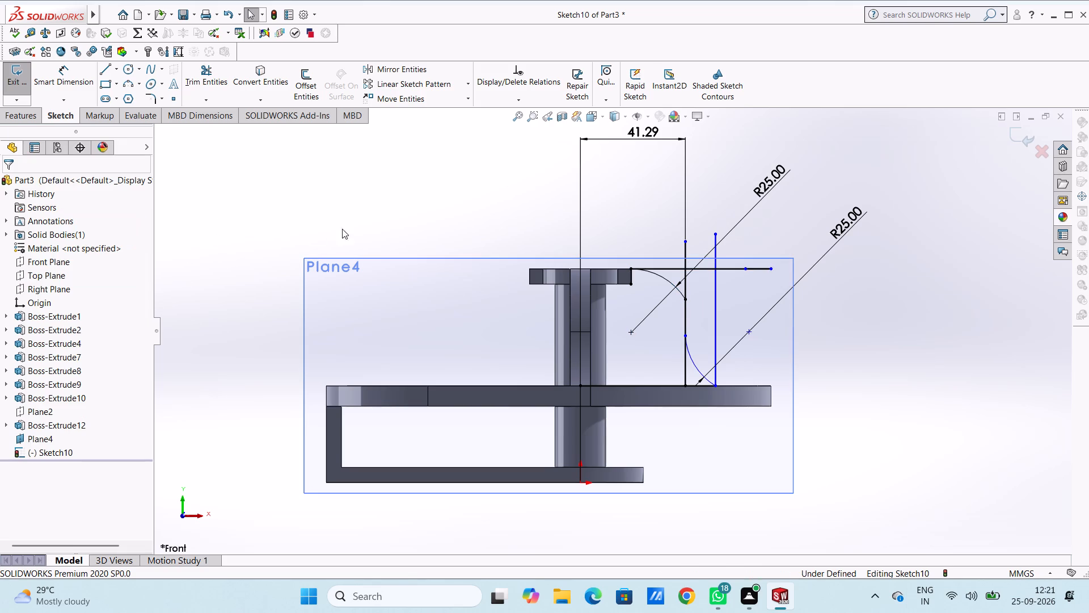
Make the lower arc tangent to the inner vertical line.
{"action": "scroll", "coordinate": [720, 288], "scroll_direction": "down", "scroll_amount": 3}
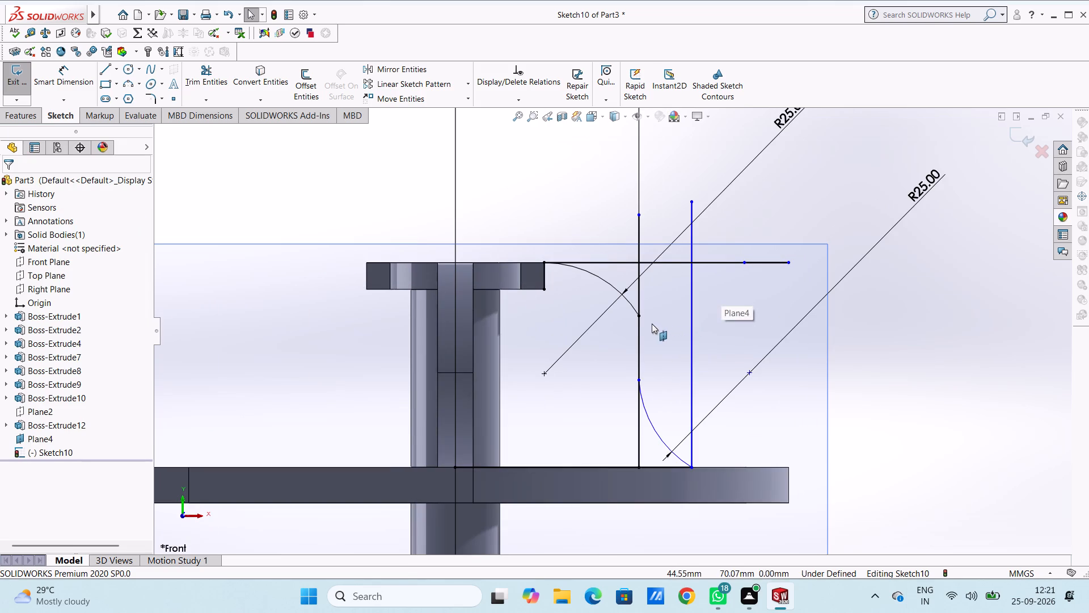
{"action": "left_click", "coordinate": [645, 407]}
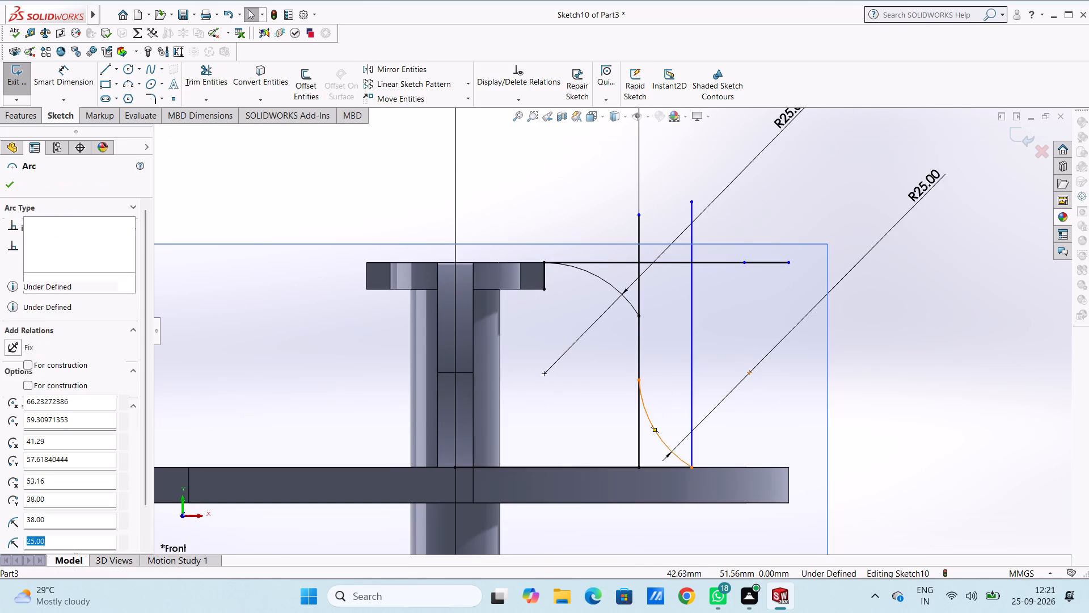
{"action": "left_click", "coordinate": [638, 354], "text": "ctrl"}
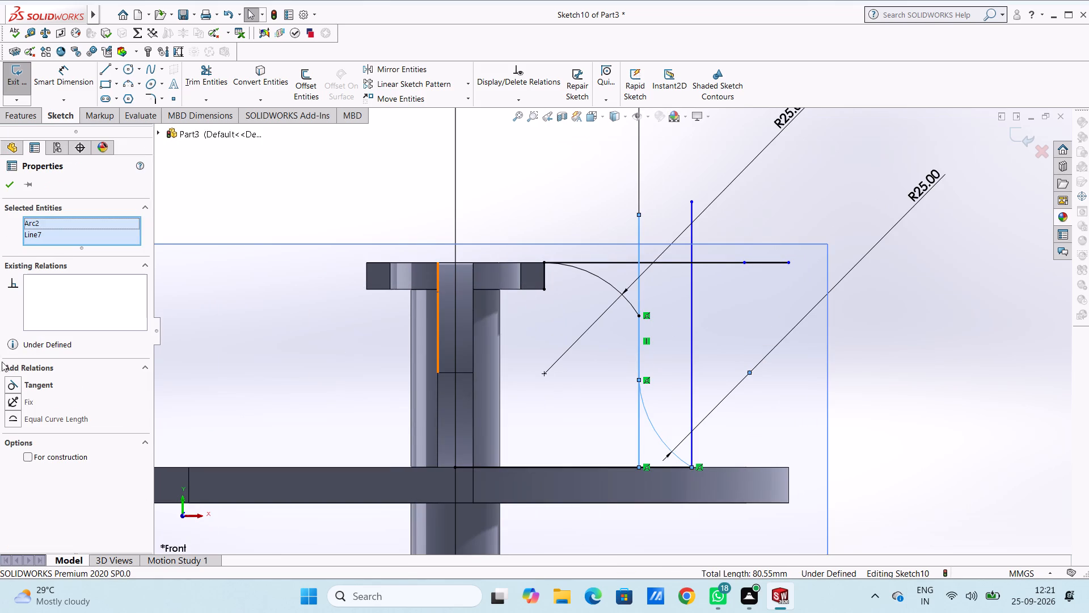
{"action": "left_click", "coordinate": [11, 382]}
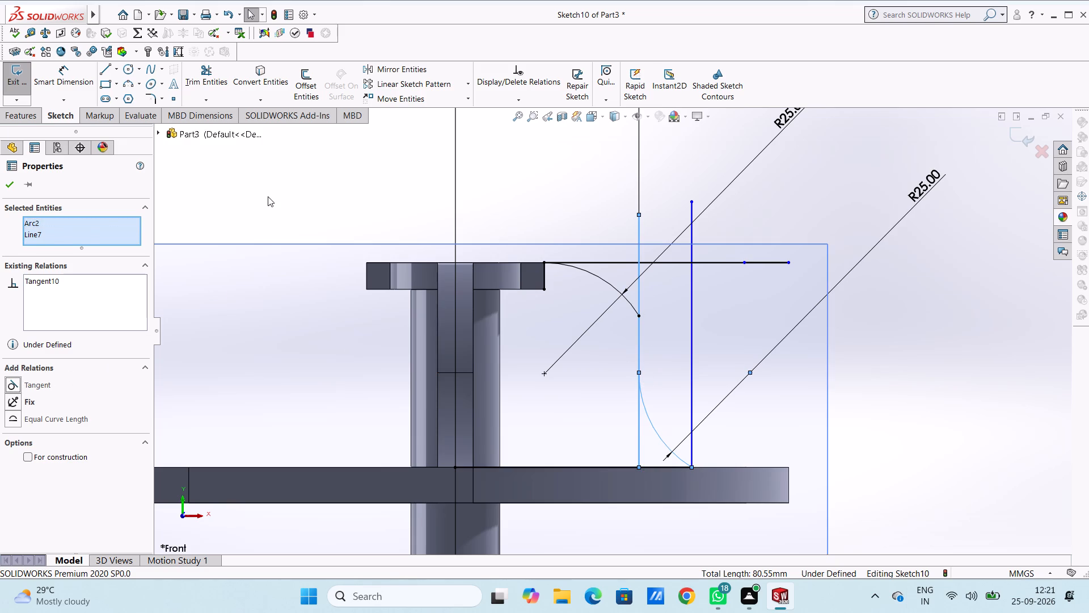
{"action": "left_click", "coordinate": [268, 196]}
Delete the upper arc between the hub's top corner and the inner vertical line, including its radius dimension.
{"action": "scroll", "coordinate": [381, 204], "scroll_direction": "up", "scroll_amount": 4}
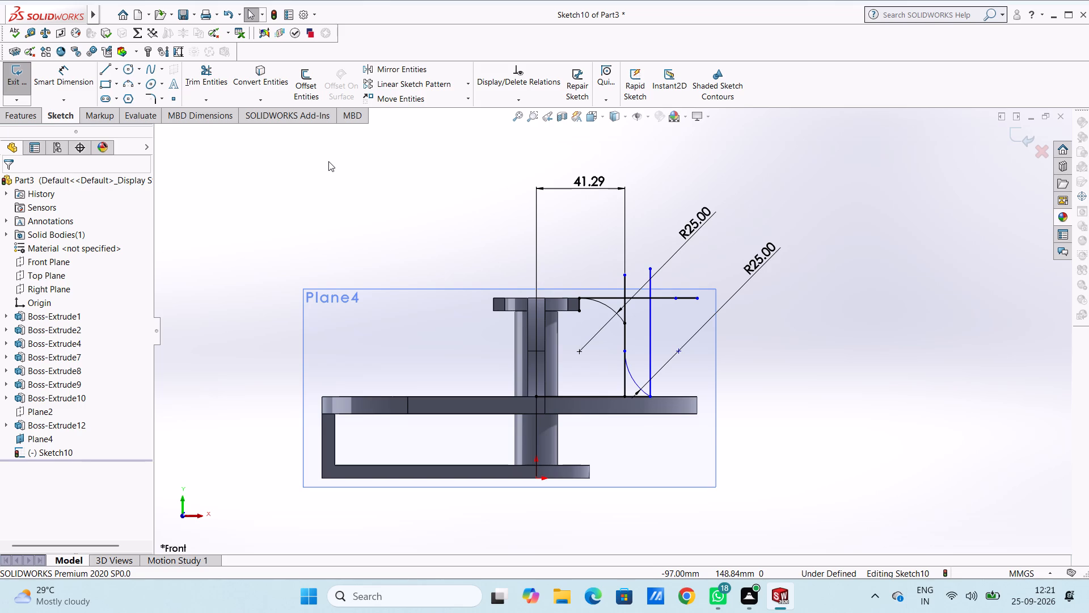
{"action": "left_click", "coordinate": [602, 305]}
{"action": "key", "text": "Delete"}
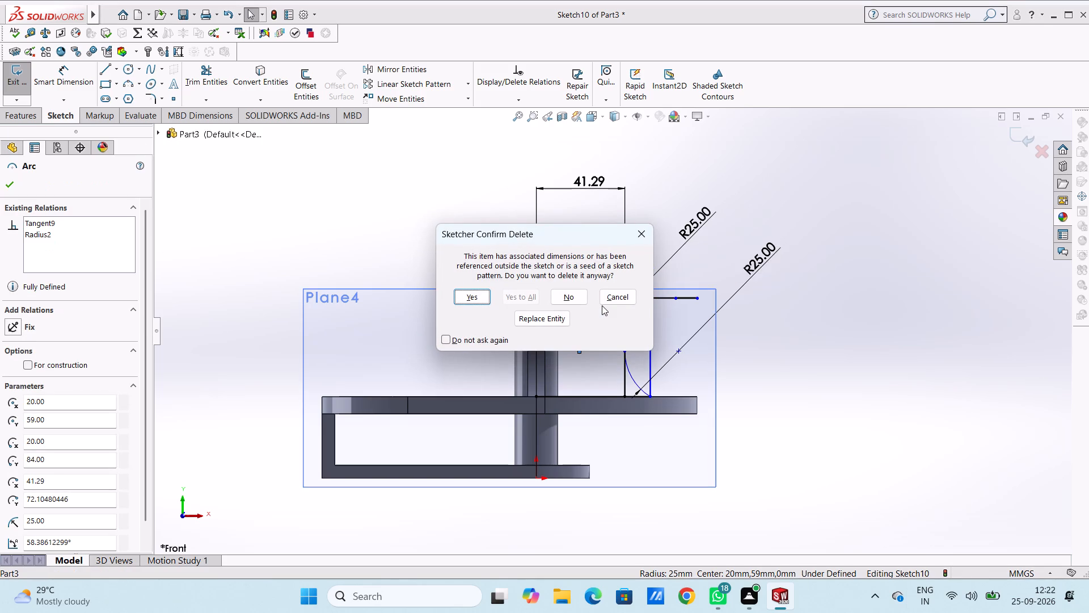
{"action": "left_click", "coordinate": [470, 296]}
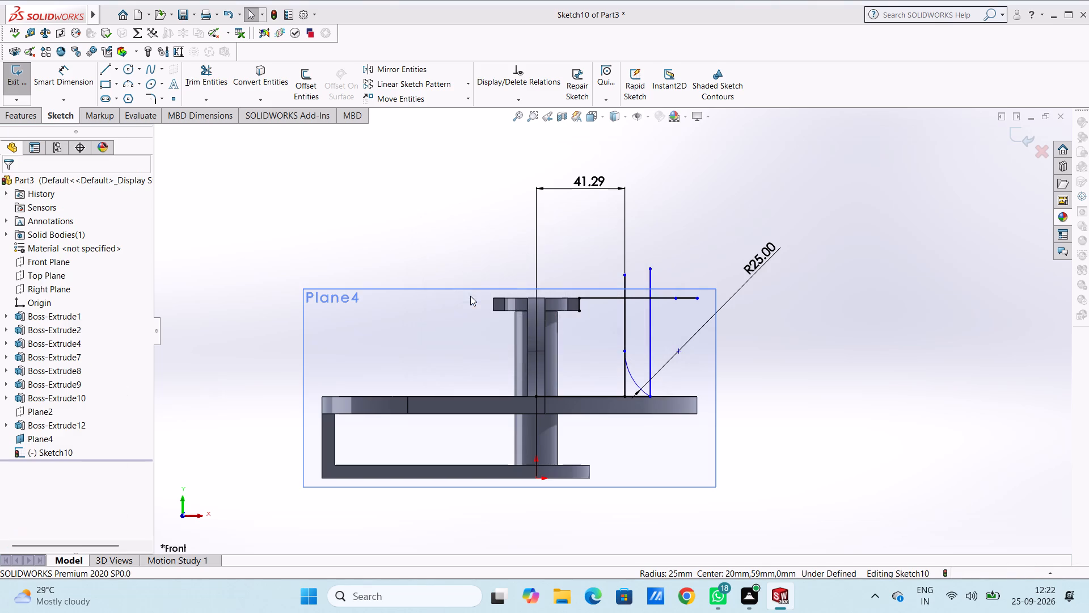
Make the lower arc tangent to the horizontal line along the rim's top.
{"action": "left_click", "coordinate": [644, 392]}
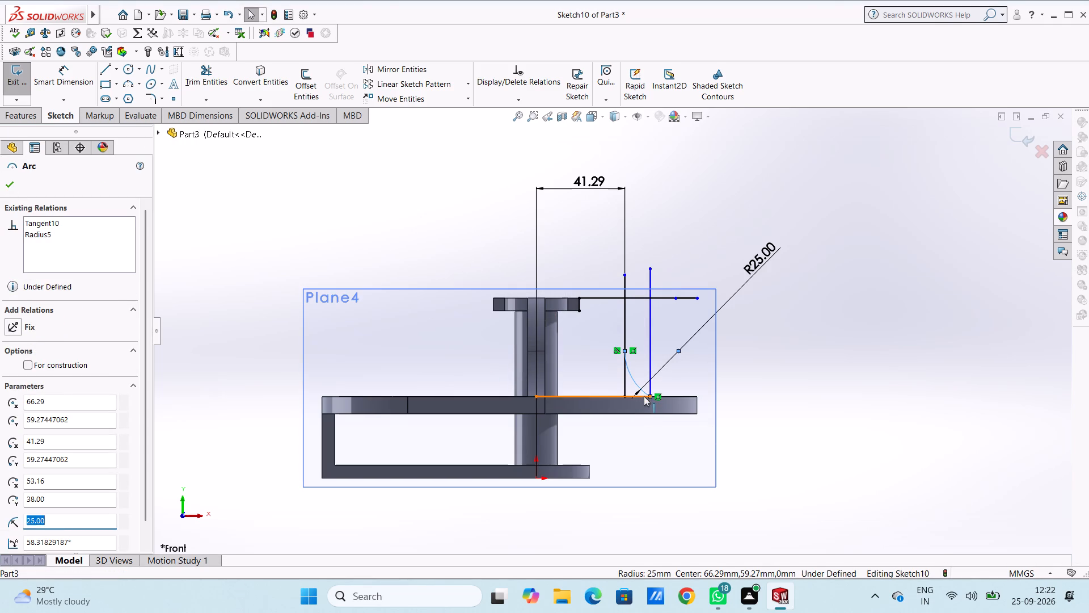
{"action": "left_click", "coordinate": [644, 396], "text": "ctrl"}
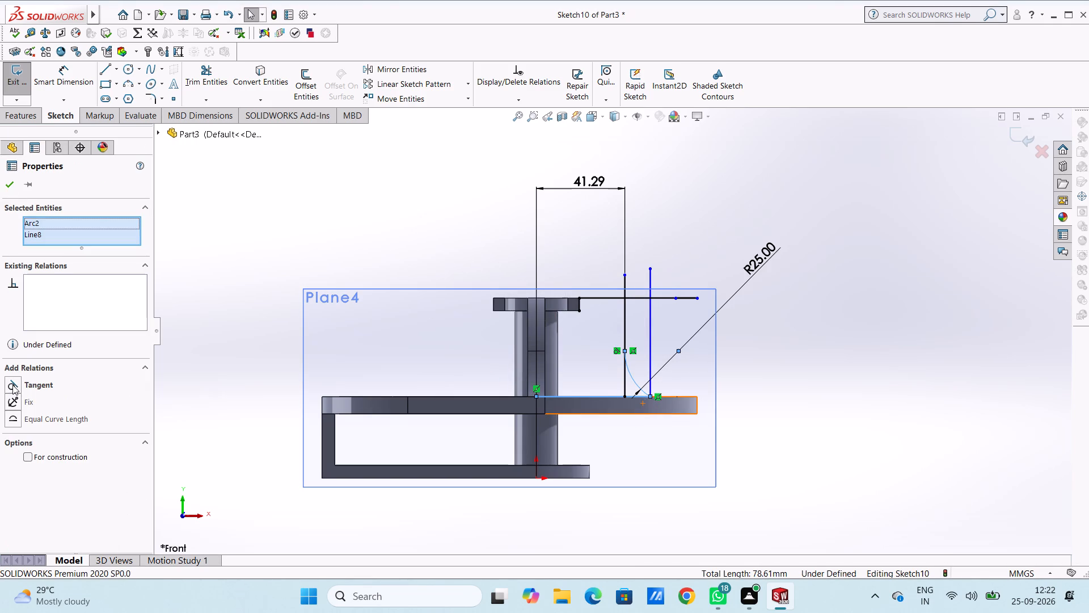
{"action": "left_click", "coordinate": [12, 385]}
{"action": "left_click", "coordinate": [267, 240]}
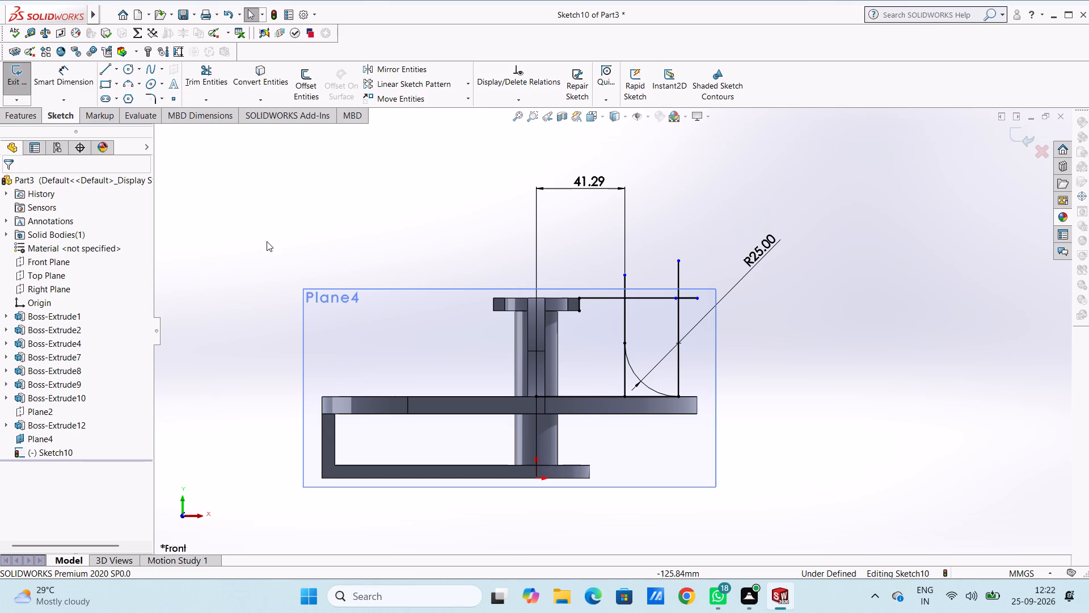
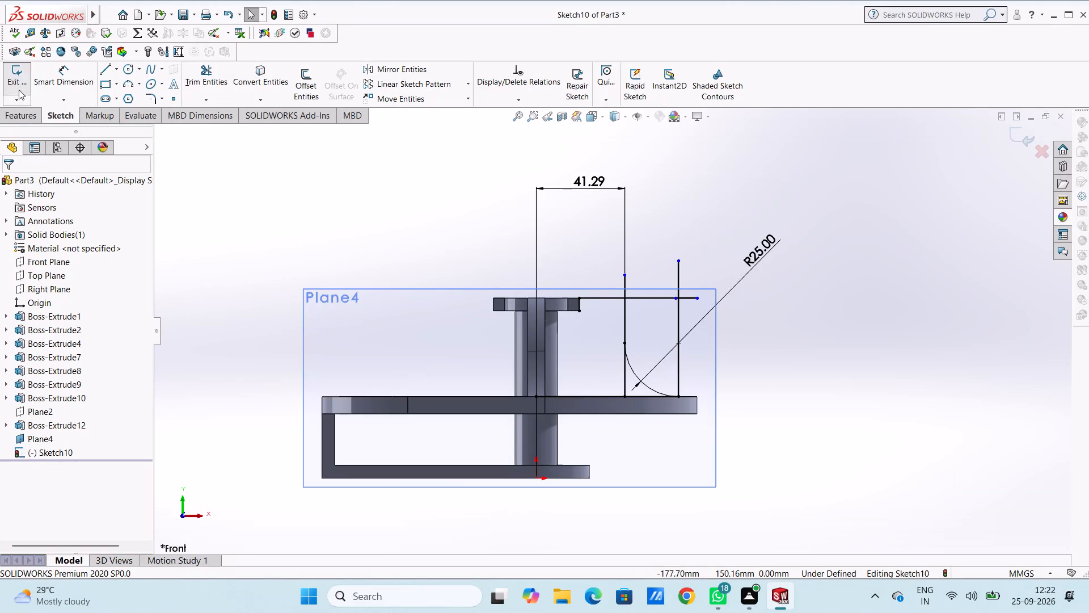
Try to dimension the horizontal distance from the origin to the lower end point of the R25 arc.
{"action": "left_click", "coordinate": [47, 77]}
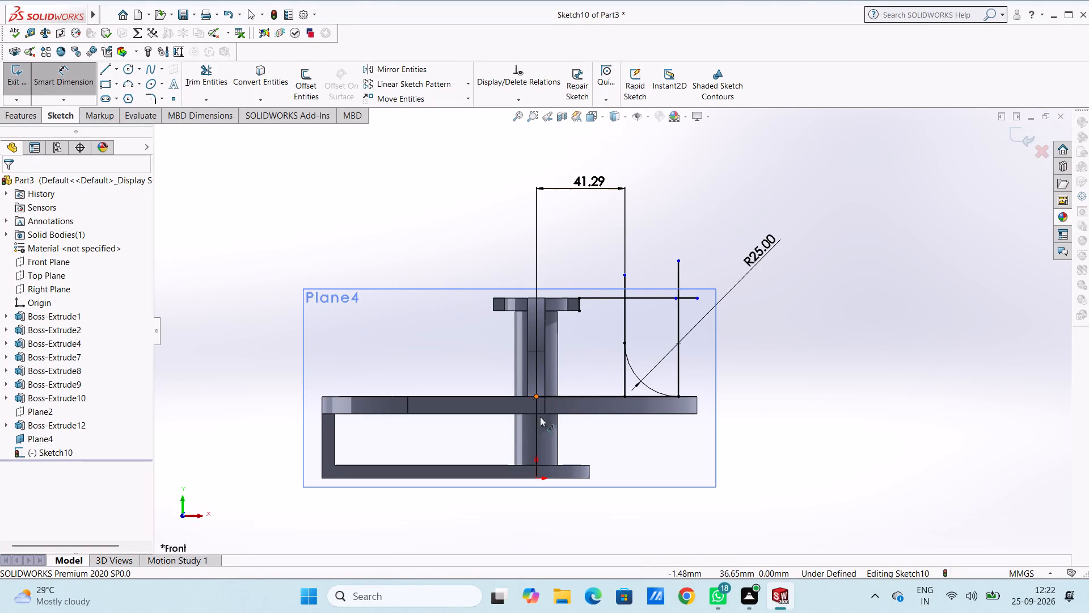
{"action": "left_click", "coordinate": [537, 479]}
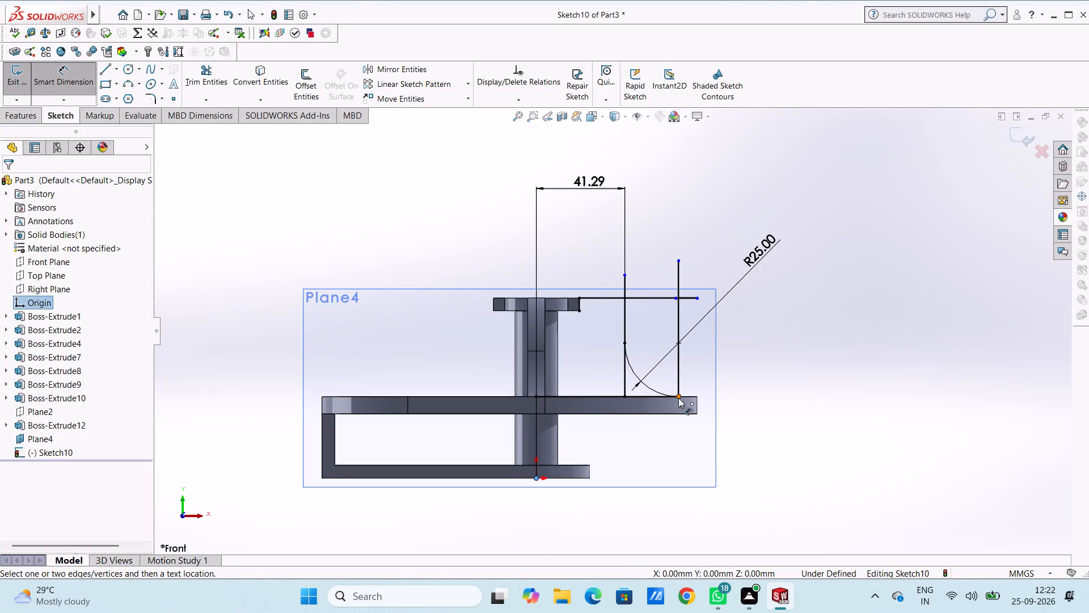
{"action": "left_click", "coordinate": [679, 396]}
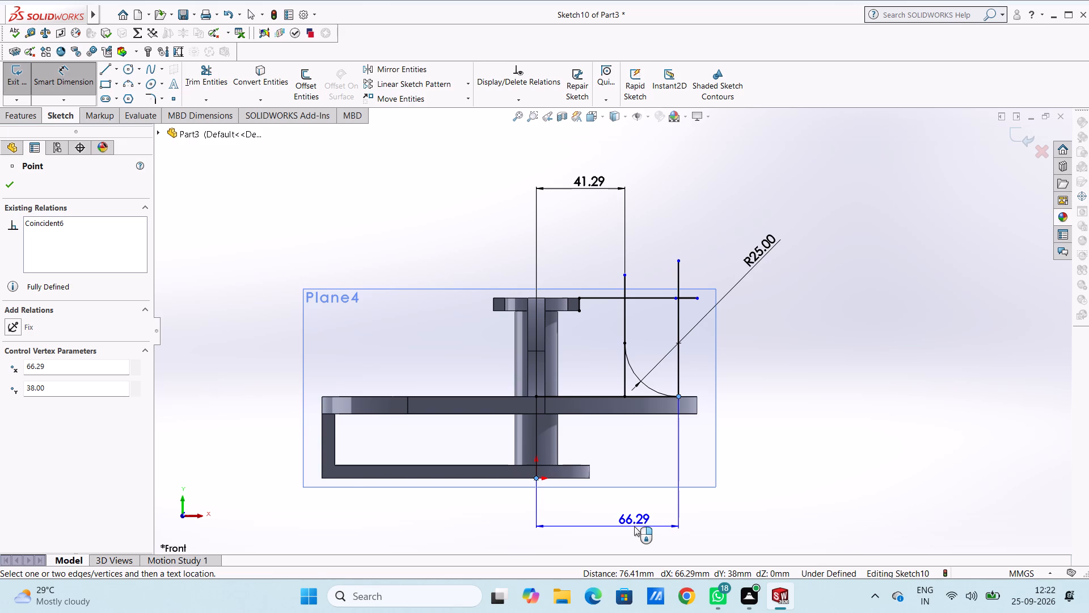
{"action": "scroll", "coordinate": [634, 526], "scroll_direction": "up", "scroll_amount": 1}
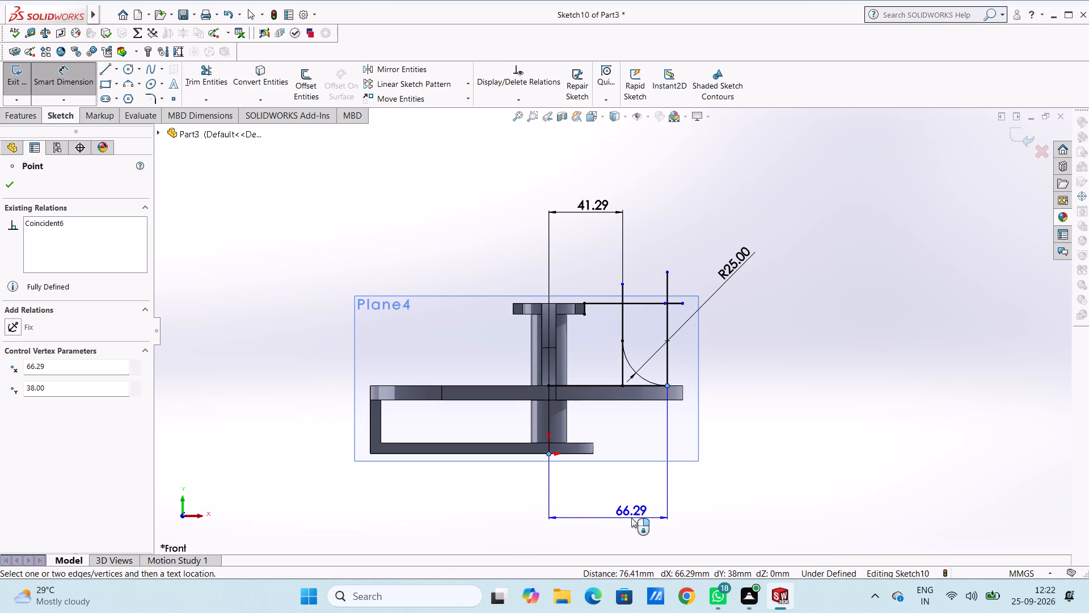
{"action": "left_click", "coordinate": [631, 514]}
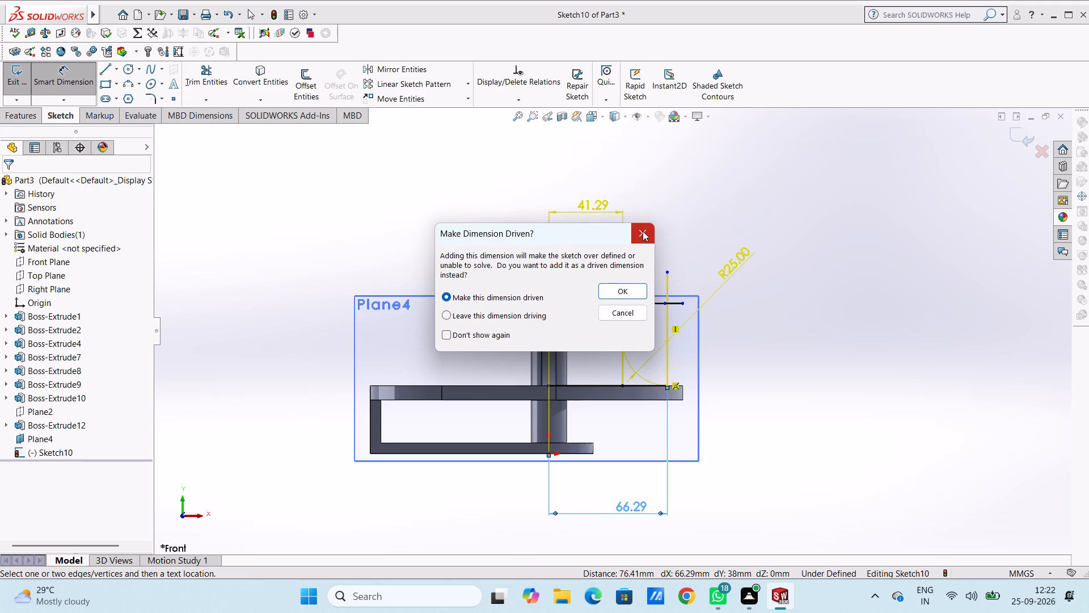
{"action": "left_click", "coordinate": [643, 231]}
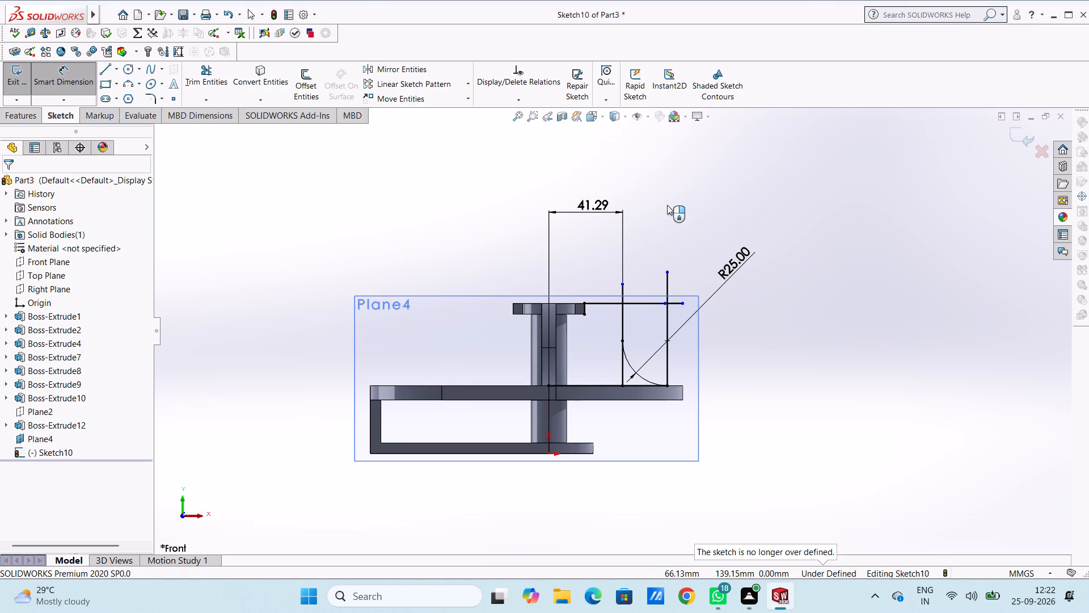
Undo the tangent relation between the R25 arc and the horizontal line along the plate's top.
{"action": "key", "text": "ctrl+z"}
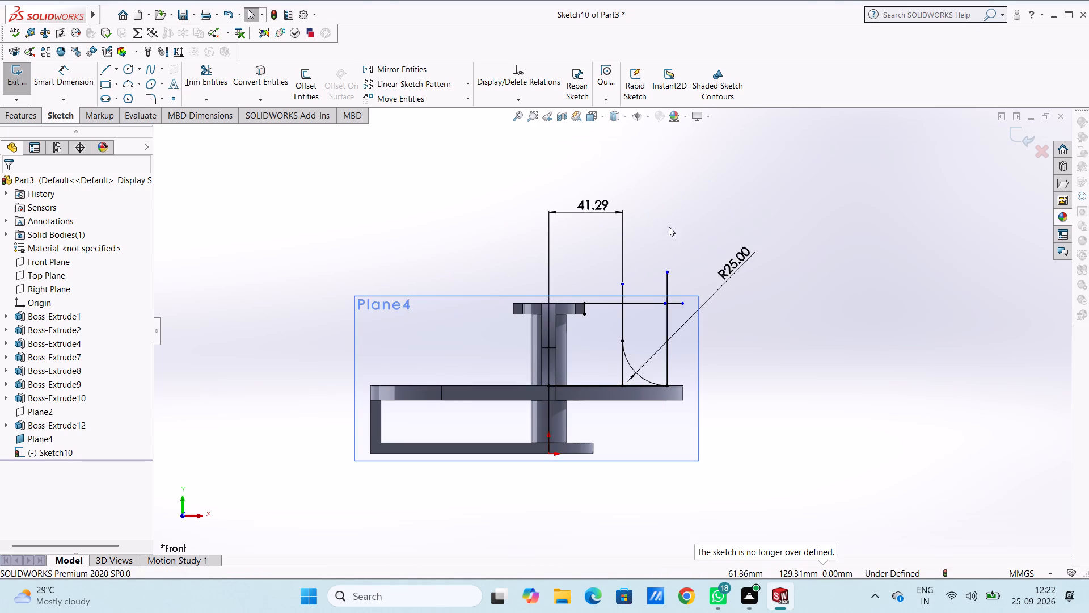
{"action": "key", "text": "ctrl+z"}
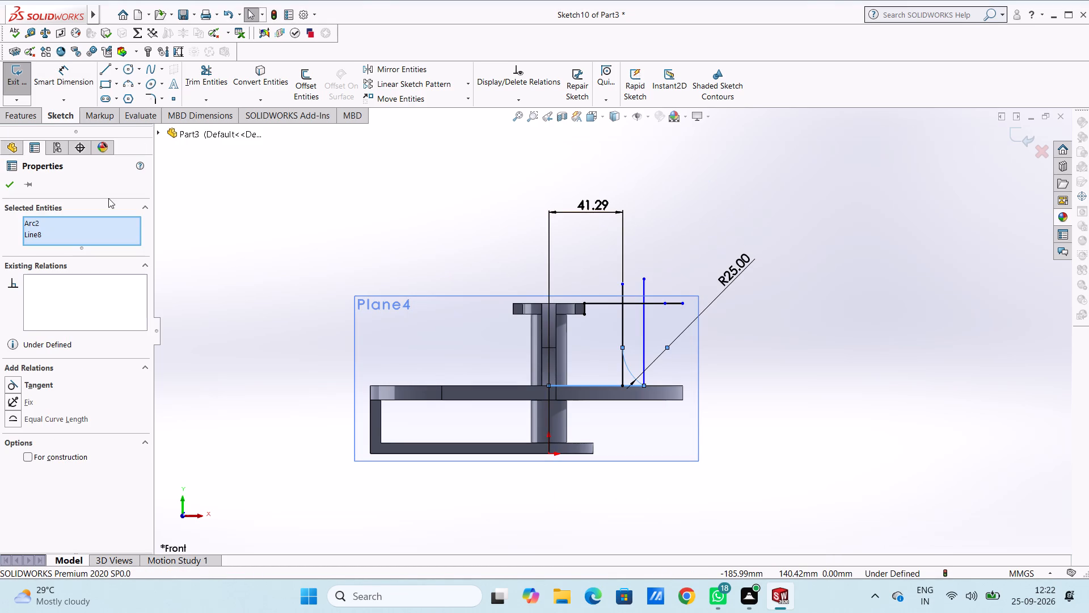
{"action": "left_click", "coordinate": [275, 201]}
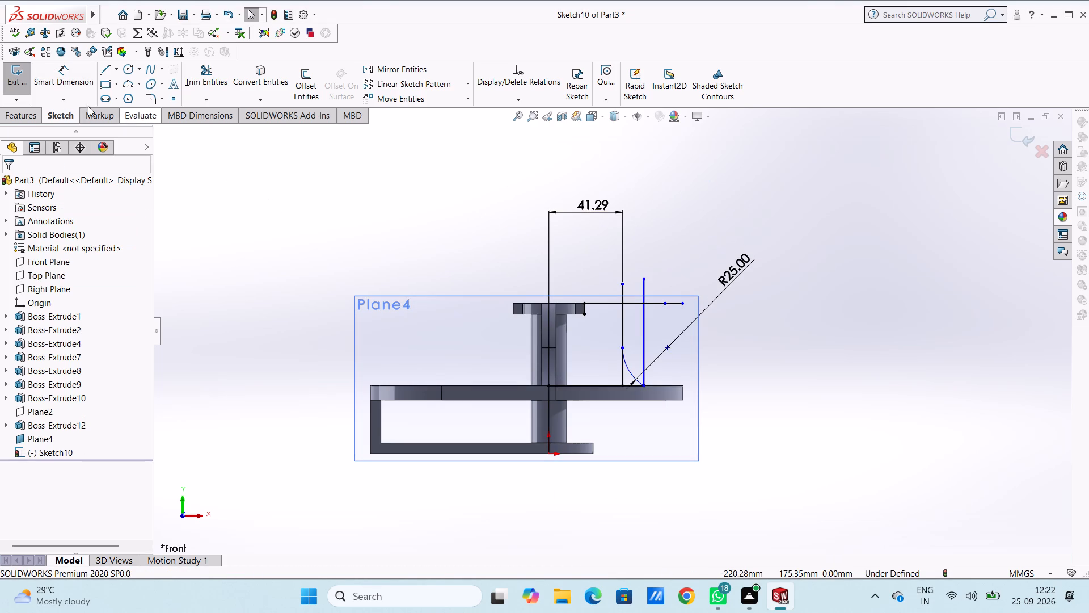
Dimension the horizontal distance from the origin to the R25 arc's lower end point, keeping the distance as drawn.
{"action": "left_click", "coordinate": [72, 74]}
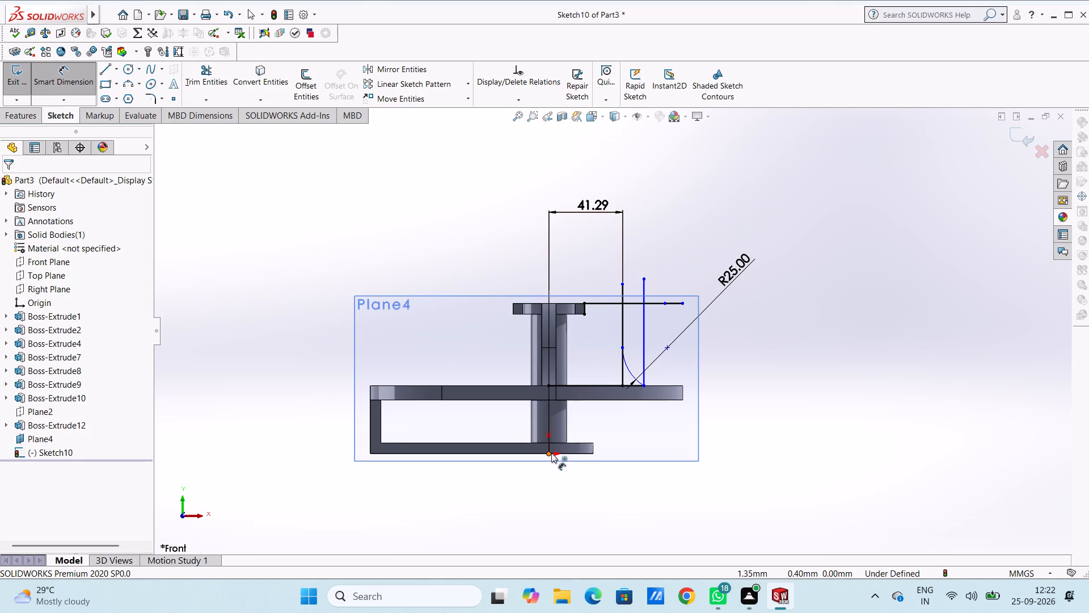
{"action": "left_click", "coordinate": [551, 454]}
{"action": "left_click", "coordinate": [641, 385]}
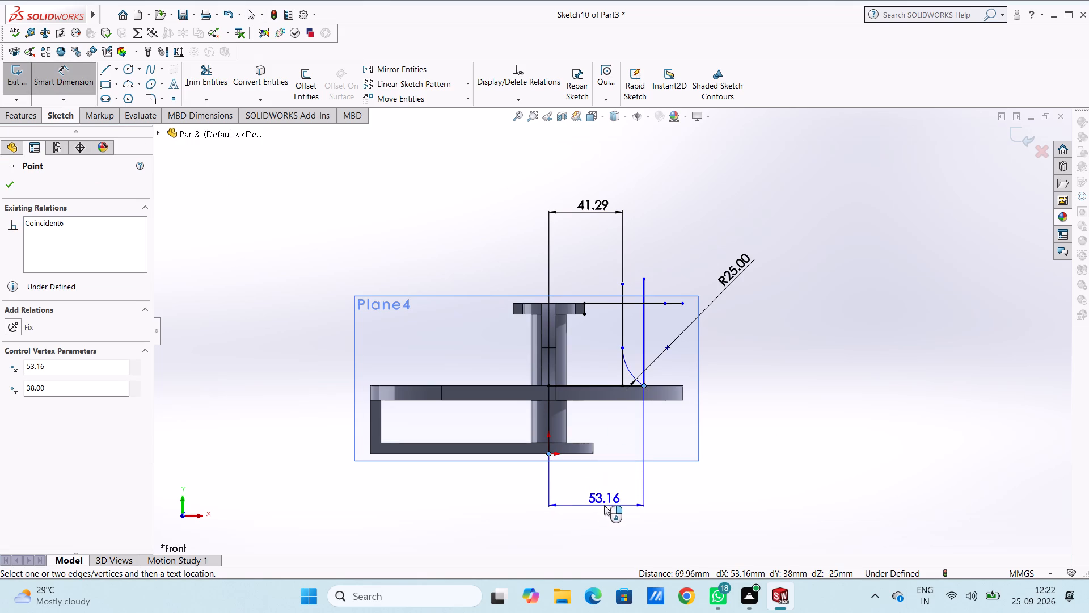
{"action": "left_click", "coordinate": [605, 505]}
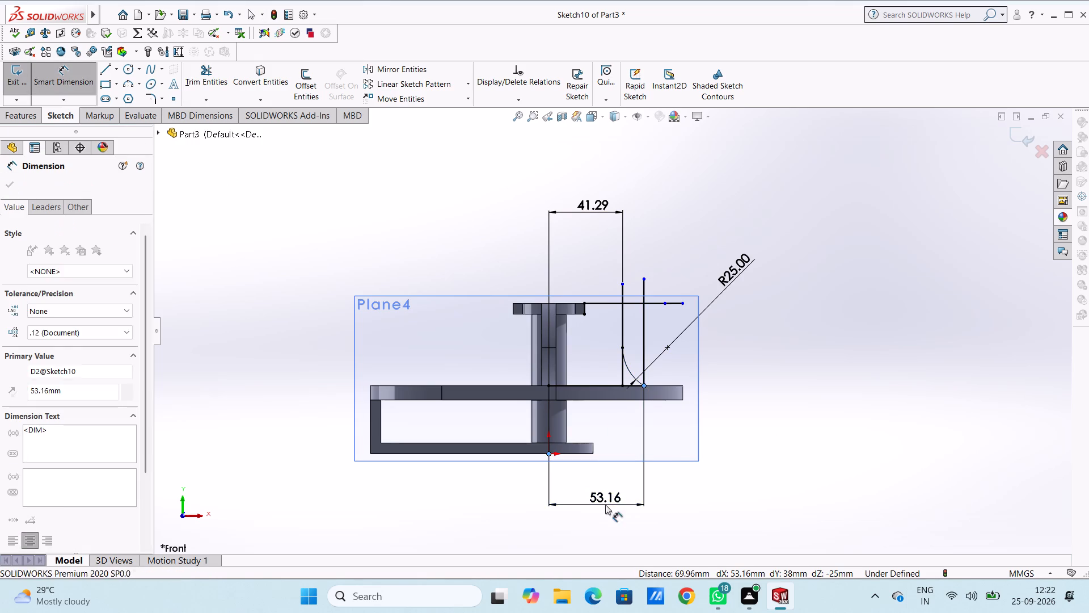
{"action": "left_click", "coordinate": [558, 484]}
{"action": "left_click", "coordinate": [514, 497]}
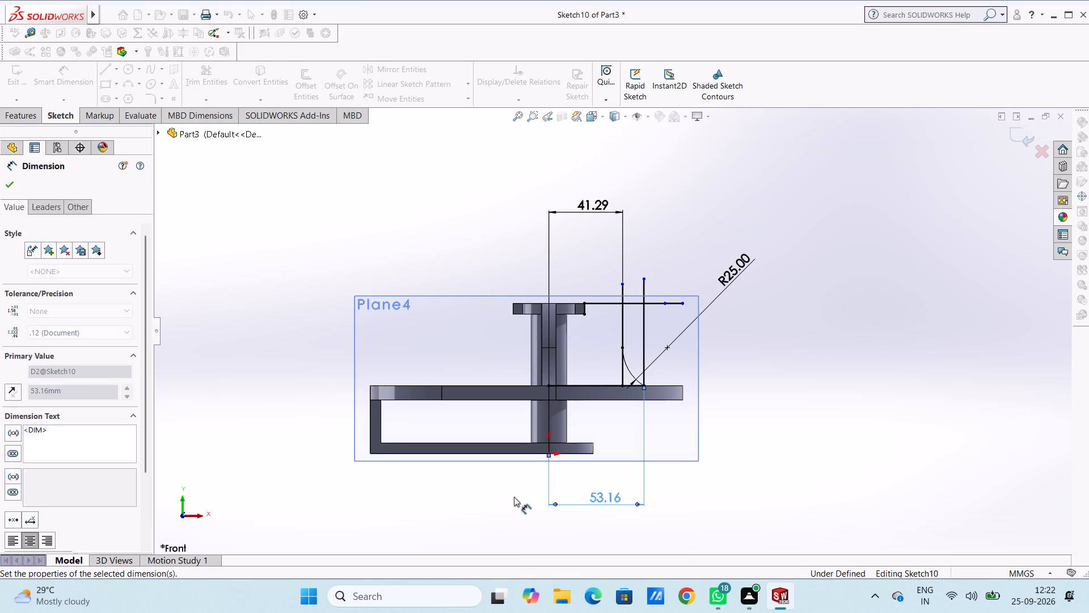
{"action": "key", "text": "Escape"}
{"action": "key", "text": "Escape"}
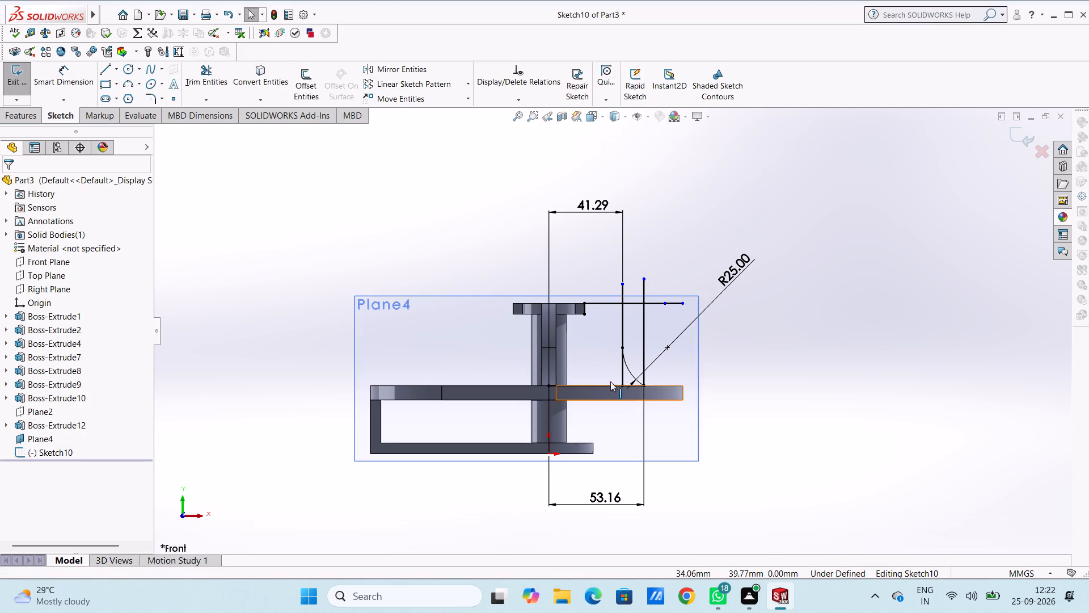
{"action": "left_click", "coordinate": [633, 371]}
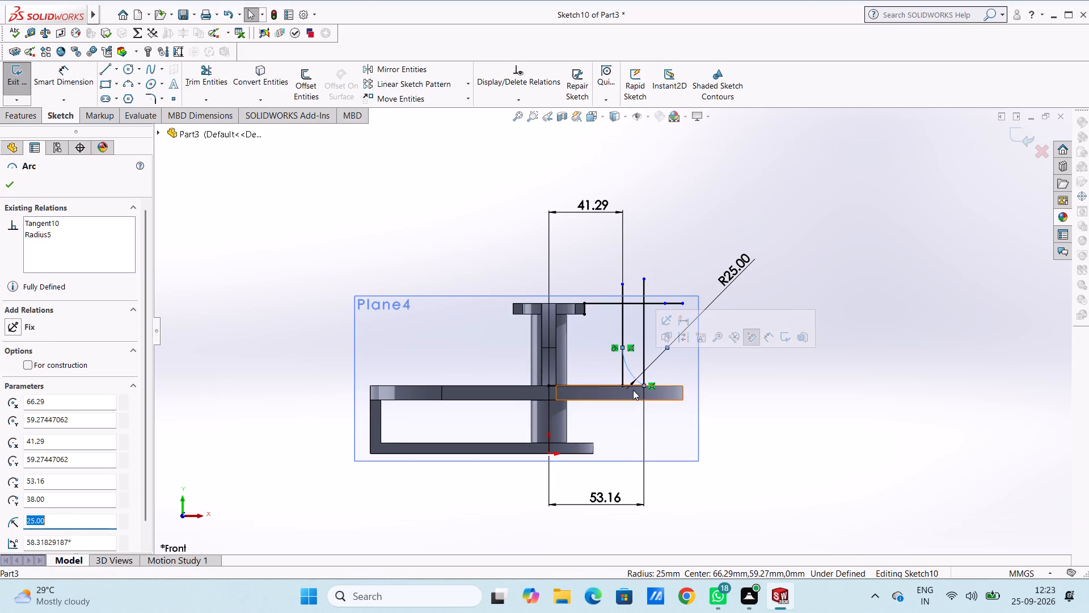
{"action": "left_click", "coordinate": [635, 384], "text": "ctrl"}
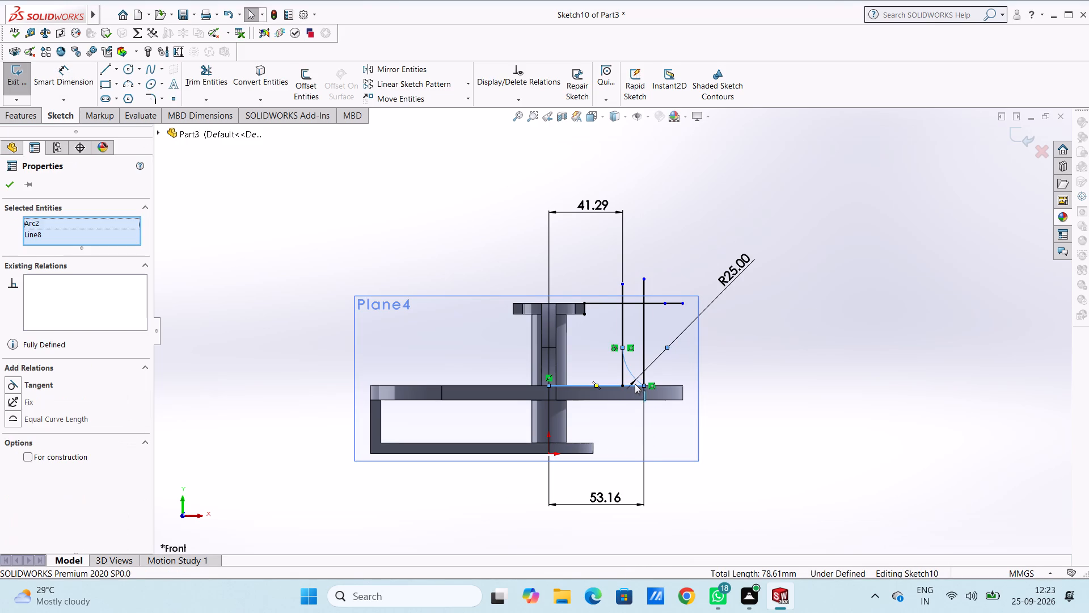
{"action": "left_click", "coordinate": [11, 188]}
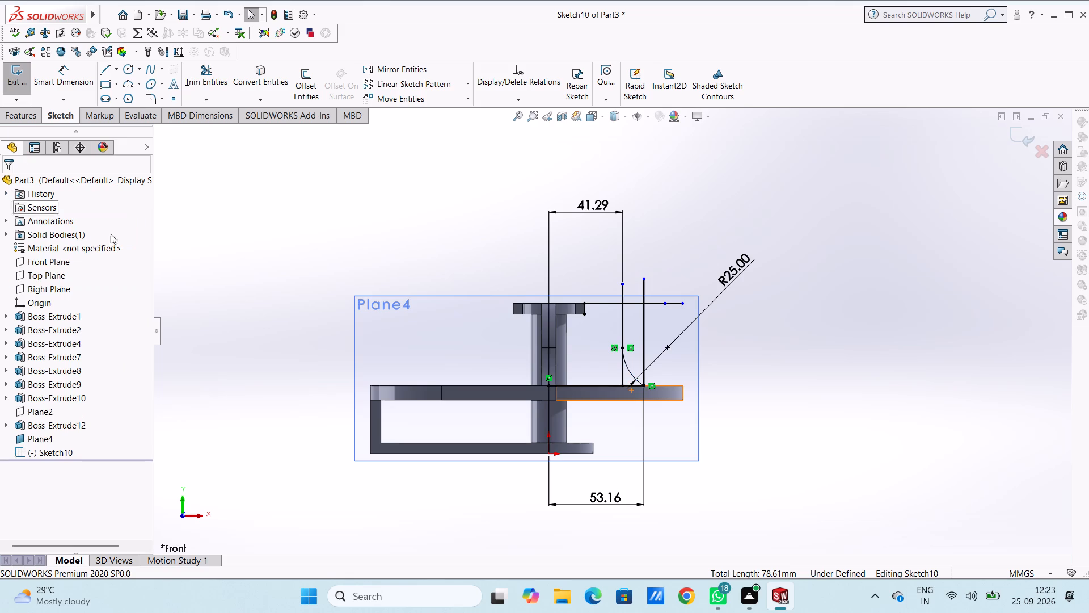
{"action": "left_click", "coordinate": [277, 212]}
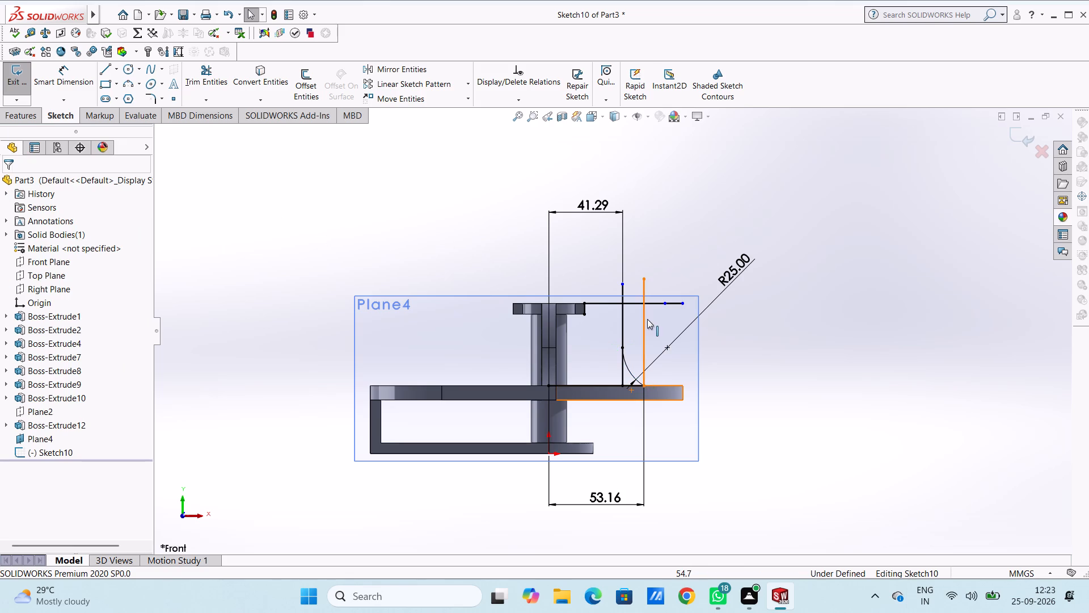
Draw a 3-point arc of radius 25 mm from the top flange's upper corner to the lower arc's upper end point.
{"action": "scroll", "coordinate": [685, 326], "scroll_direction": "down", "scroll_amount": 3}
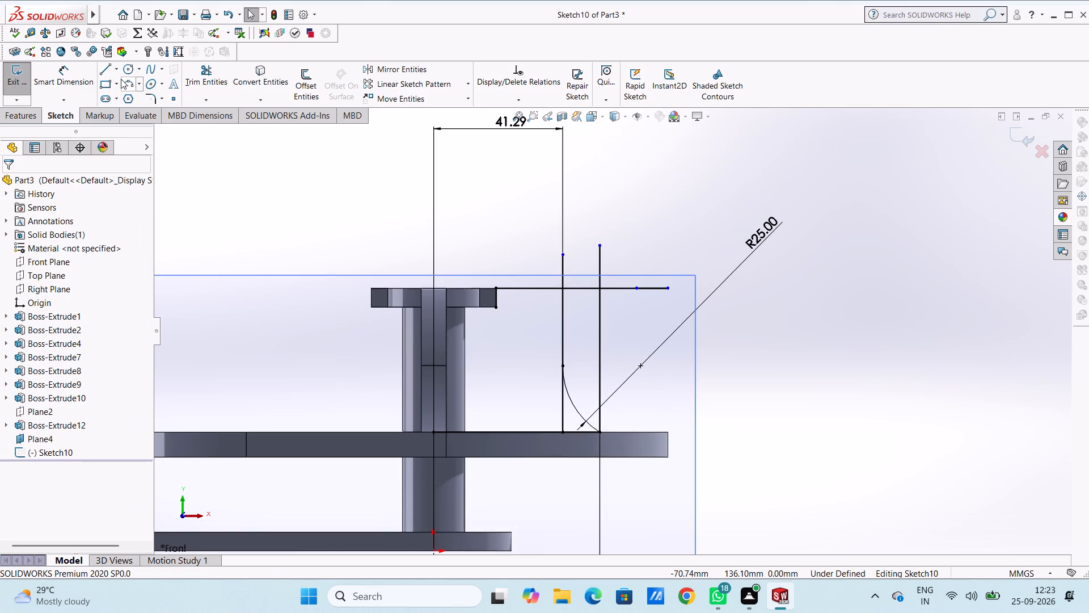
{"action": "left_click", "coordinate": [125, 81]}
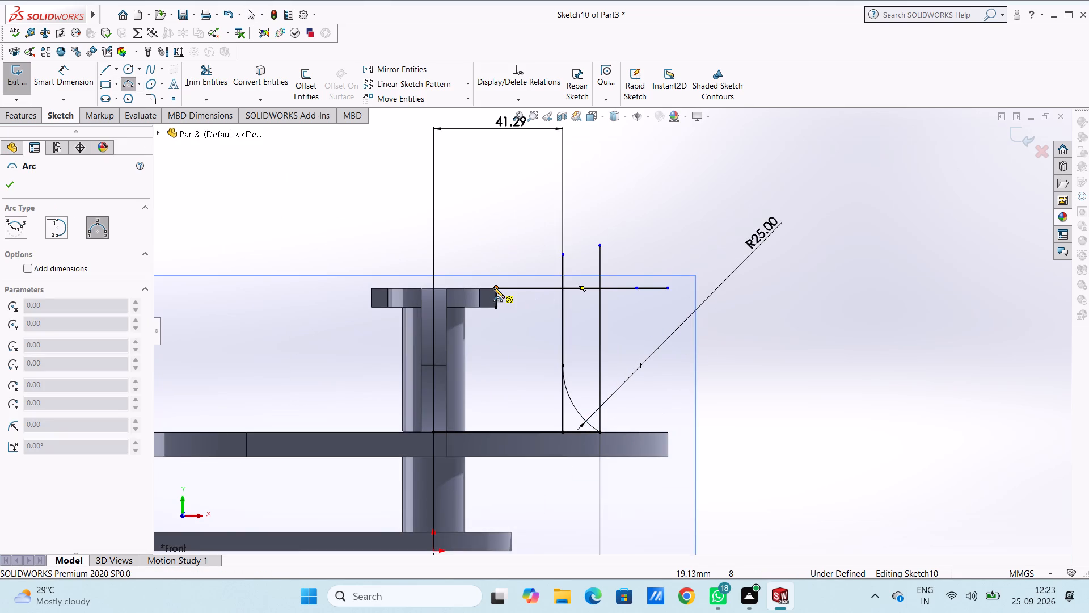
{"action": "left_click", "coordinate": [493, 286]}
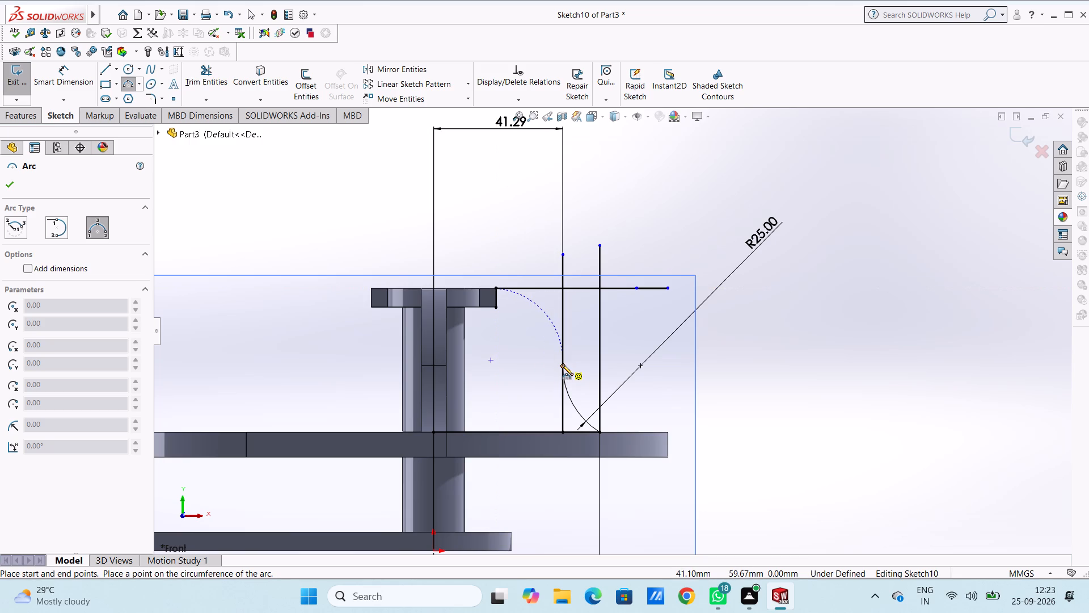
{"action": "left_click", "coordinate": [562, 364]}
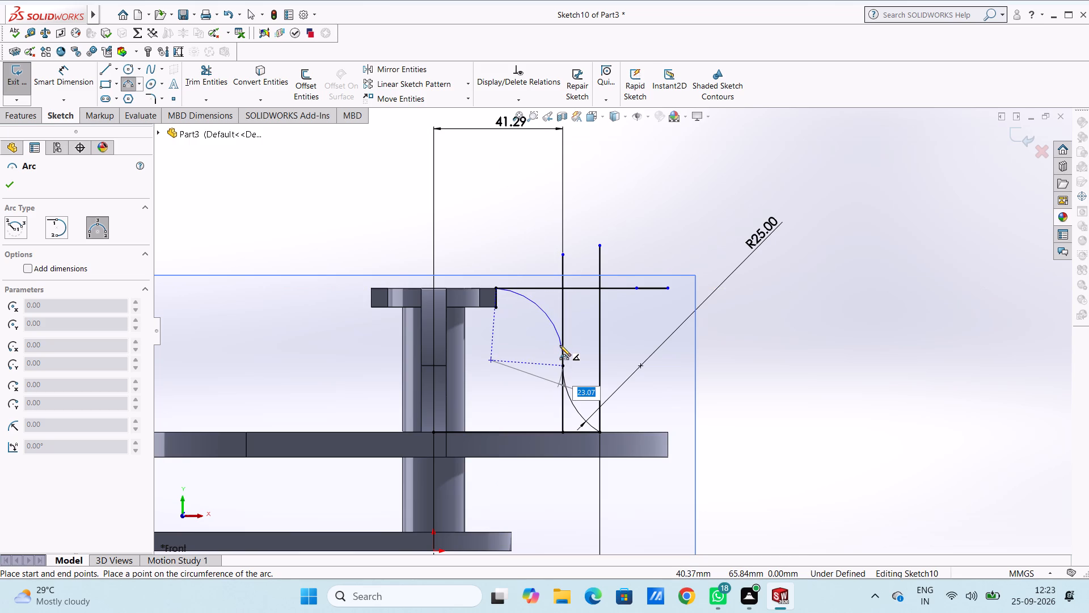
{"action": "type", "text": "25"}
{"action": "key", "text": "Return"}
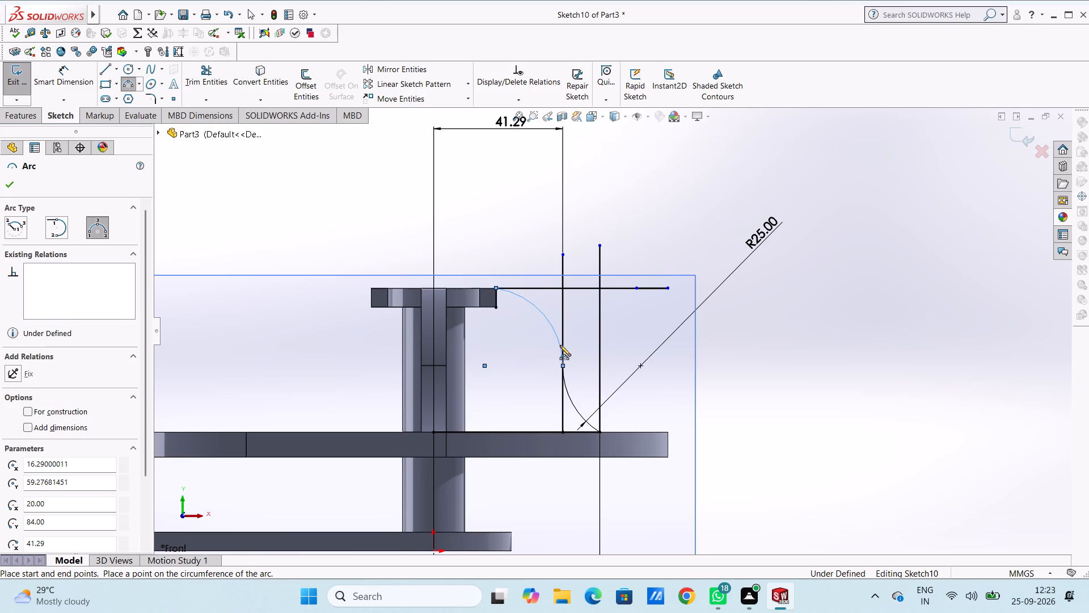
{"action": "key", "text": "Escape"}
{"action": "key", "text": "Escape"}
{"action": "key", "text": "Escape"}
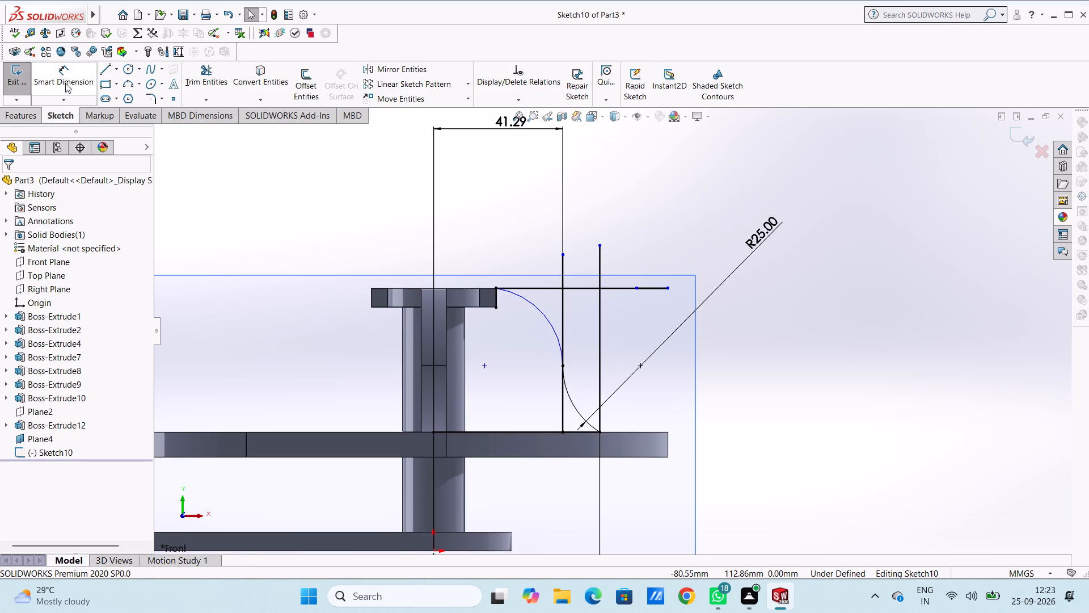
Add a 25 mm radius dimension to the upper arc.
{"action": "left_click", "coordinate": [65, 78]}
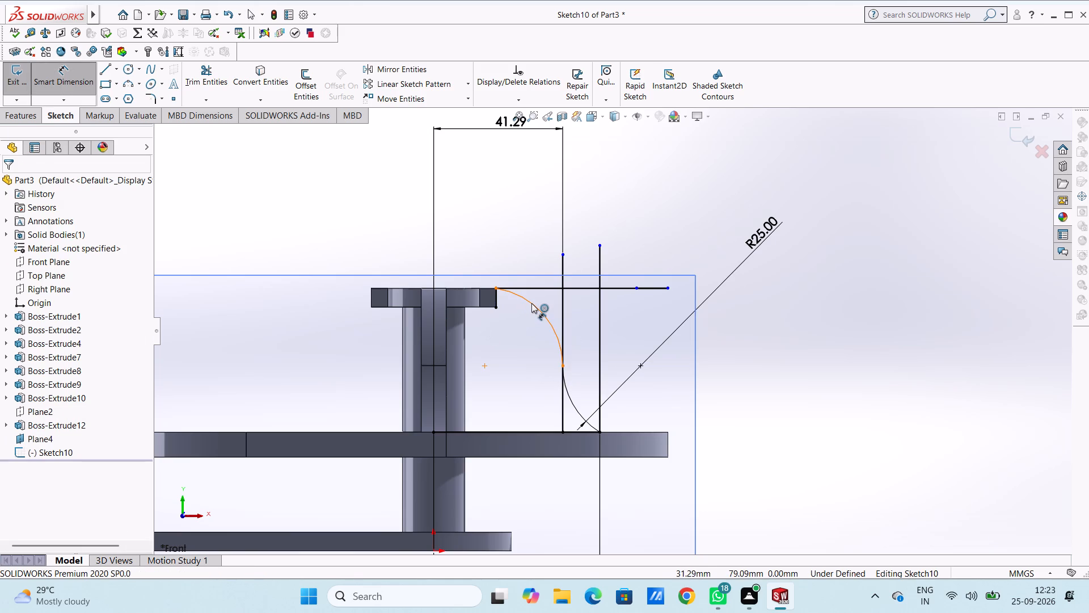
{"action": "left_click", "coordinate": [531, 303]}
{"action": "left_click", "coordinate": [688, 190]}
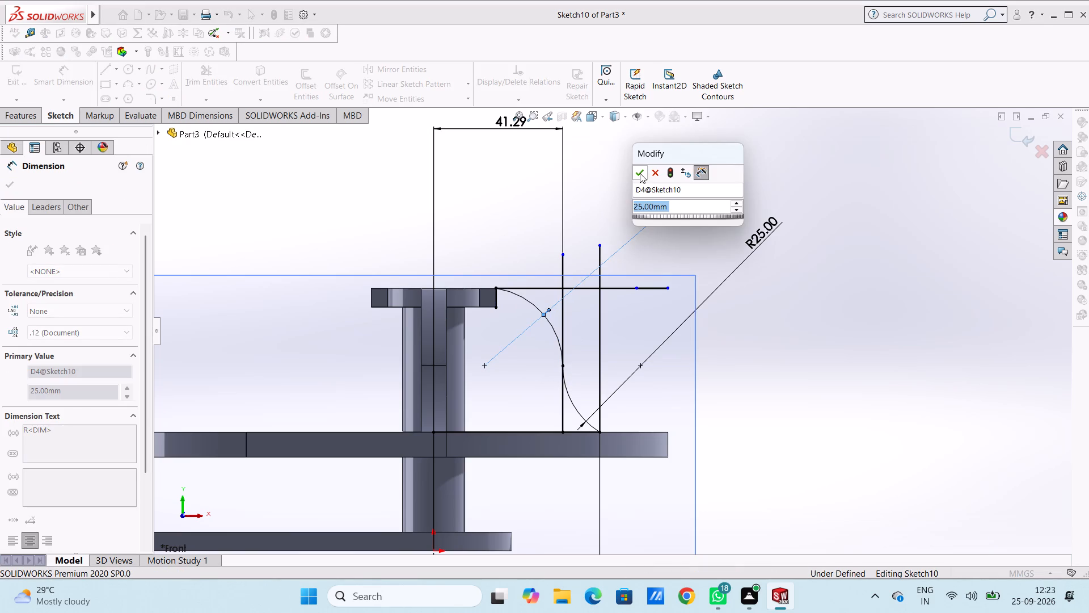
{"action": "left_click", "coordinate": [640, 172]}
{"action": "left_click", "coordinate": [546, 193]}
{"action": "key", "text": "Escape"}
{"action": "key", "text": "Escape"}
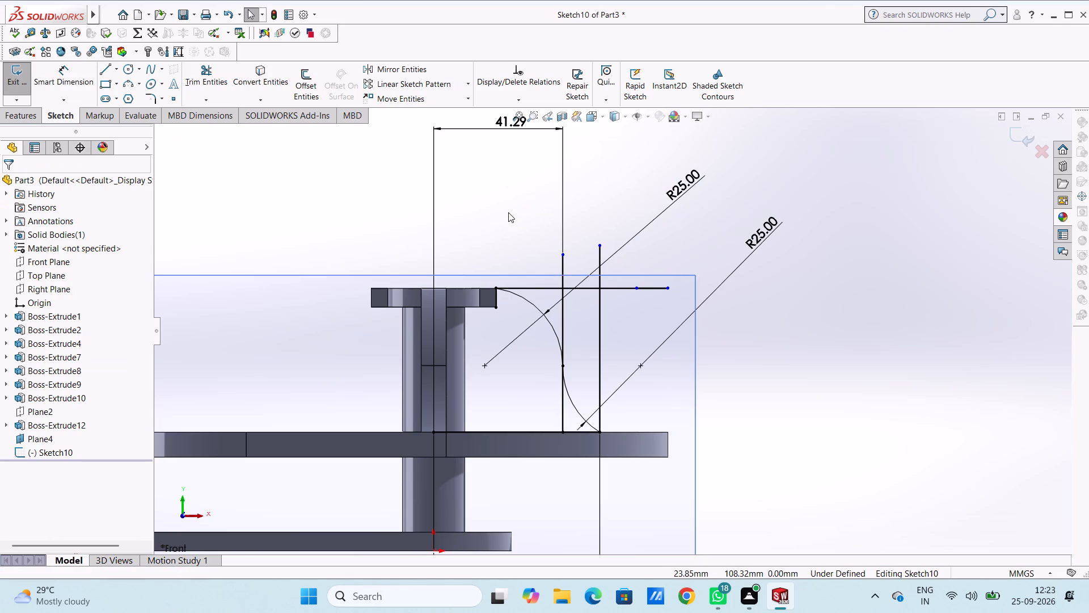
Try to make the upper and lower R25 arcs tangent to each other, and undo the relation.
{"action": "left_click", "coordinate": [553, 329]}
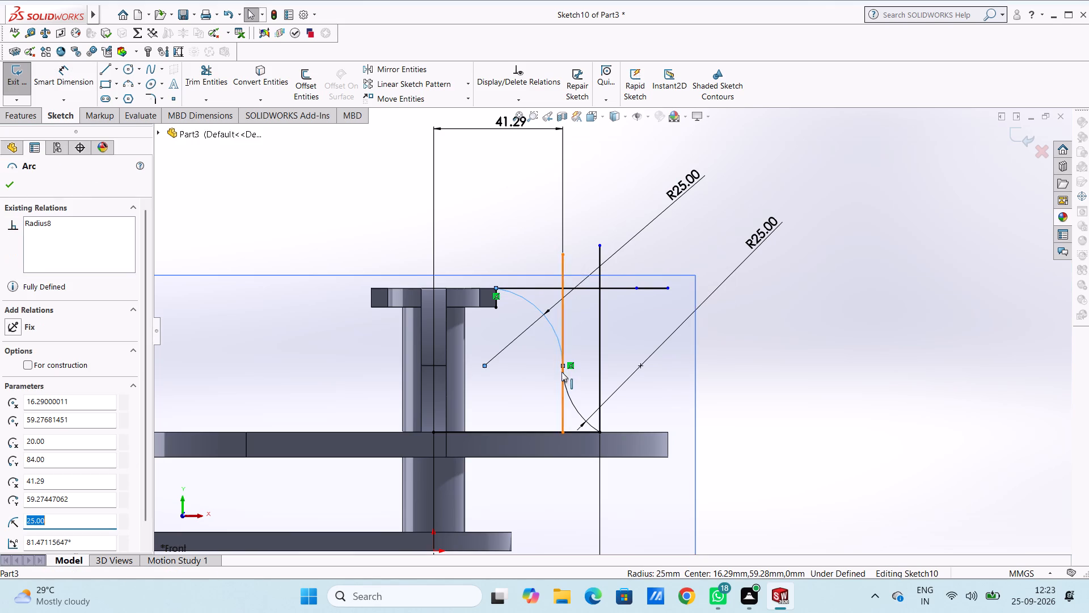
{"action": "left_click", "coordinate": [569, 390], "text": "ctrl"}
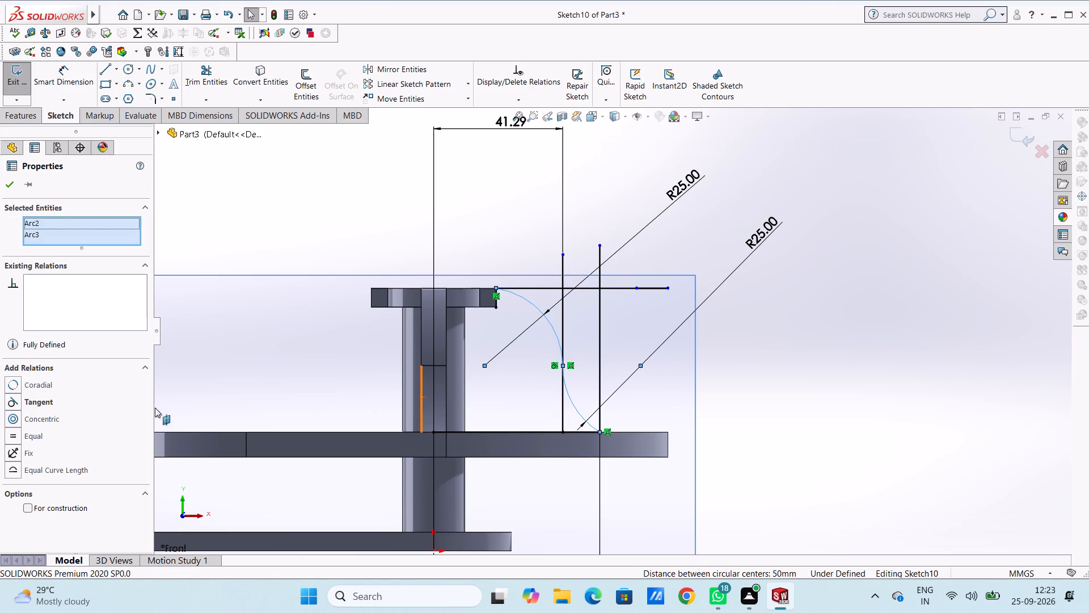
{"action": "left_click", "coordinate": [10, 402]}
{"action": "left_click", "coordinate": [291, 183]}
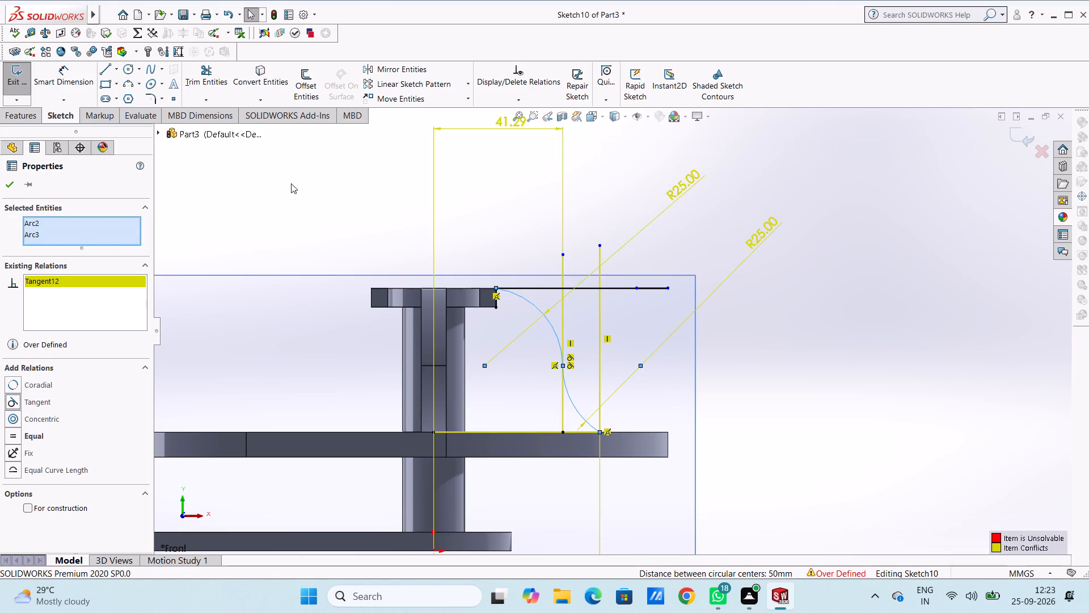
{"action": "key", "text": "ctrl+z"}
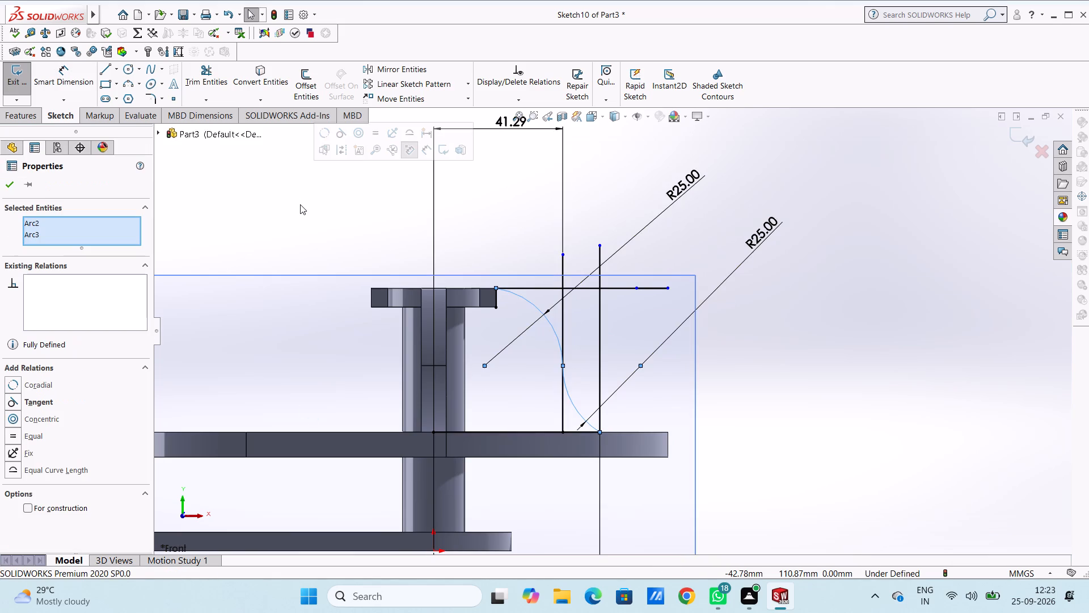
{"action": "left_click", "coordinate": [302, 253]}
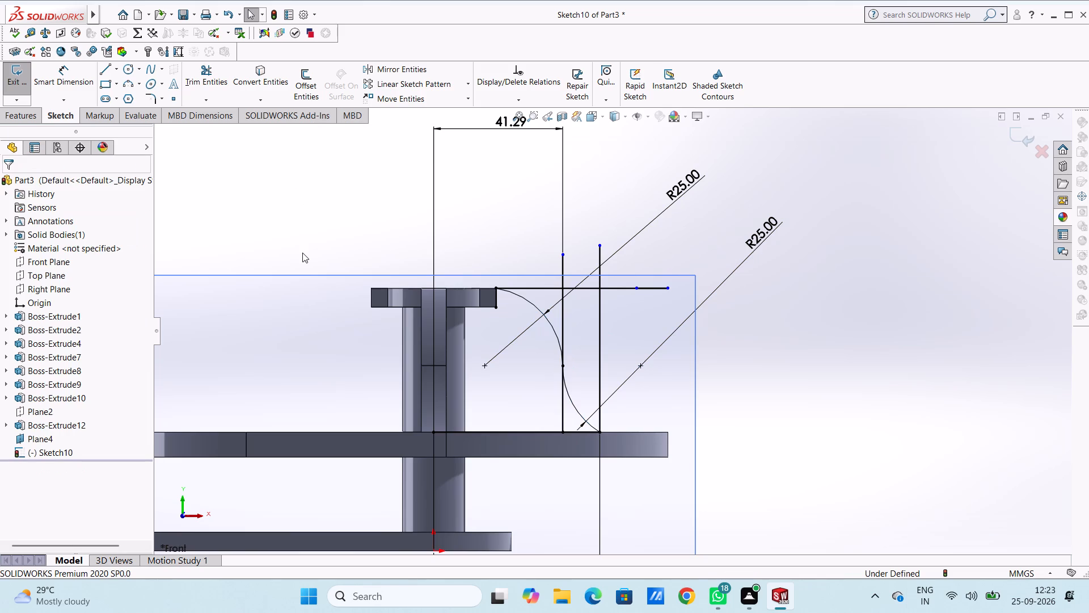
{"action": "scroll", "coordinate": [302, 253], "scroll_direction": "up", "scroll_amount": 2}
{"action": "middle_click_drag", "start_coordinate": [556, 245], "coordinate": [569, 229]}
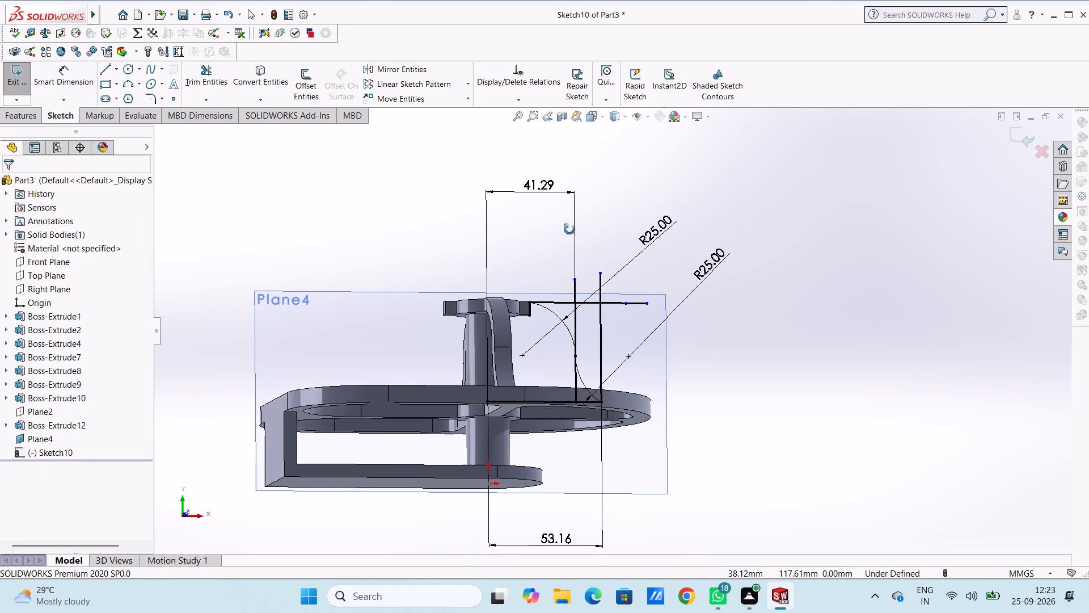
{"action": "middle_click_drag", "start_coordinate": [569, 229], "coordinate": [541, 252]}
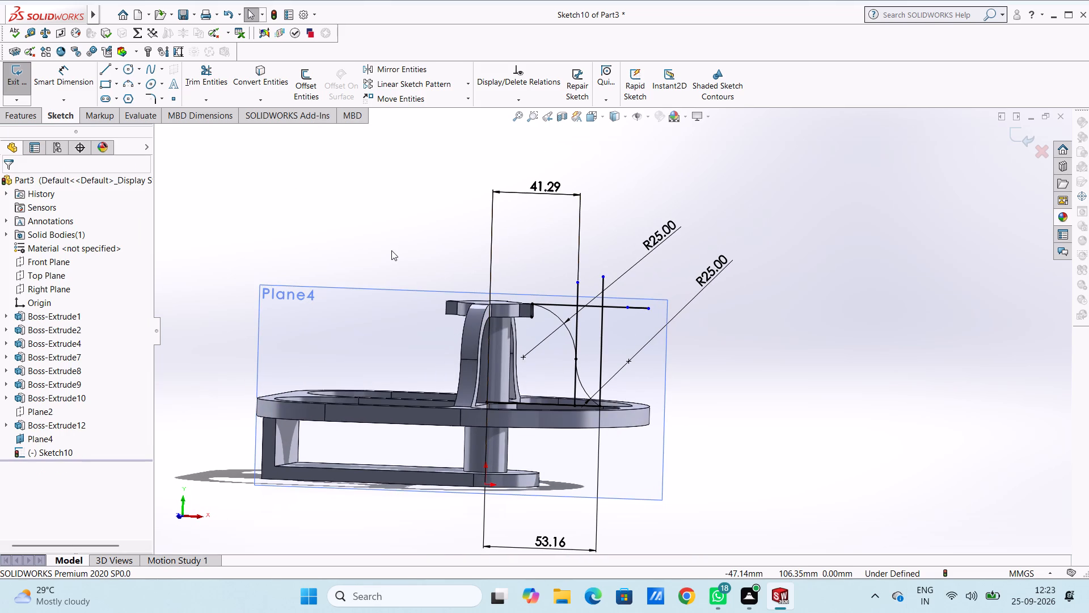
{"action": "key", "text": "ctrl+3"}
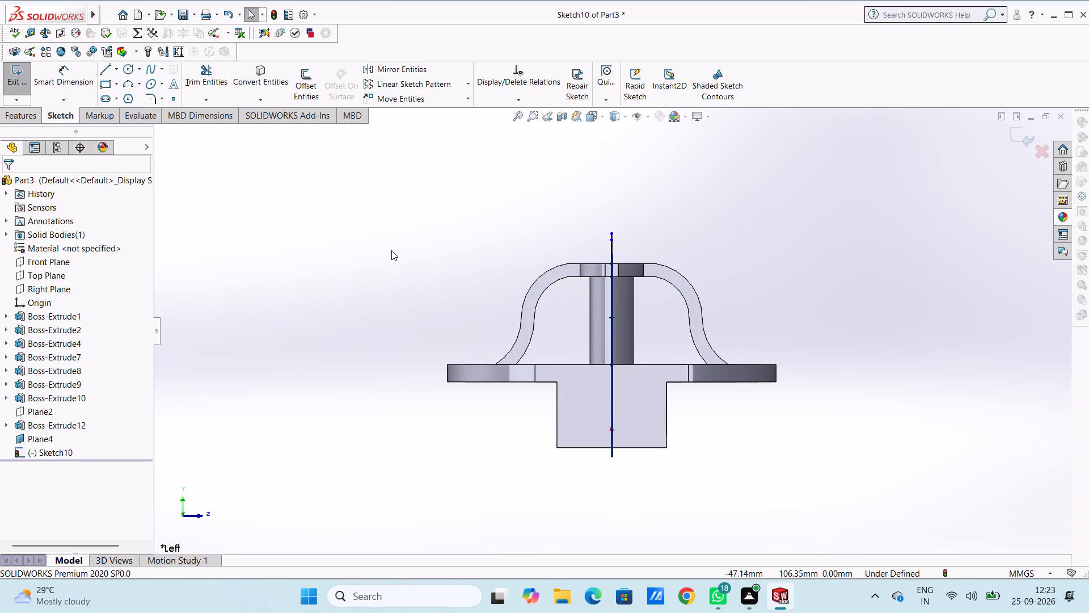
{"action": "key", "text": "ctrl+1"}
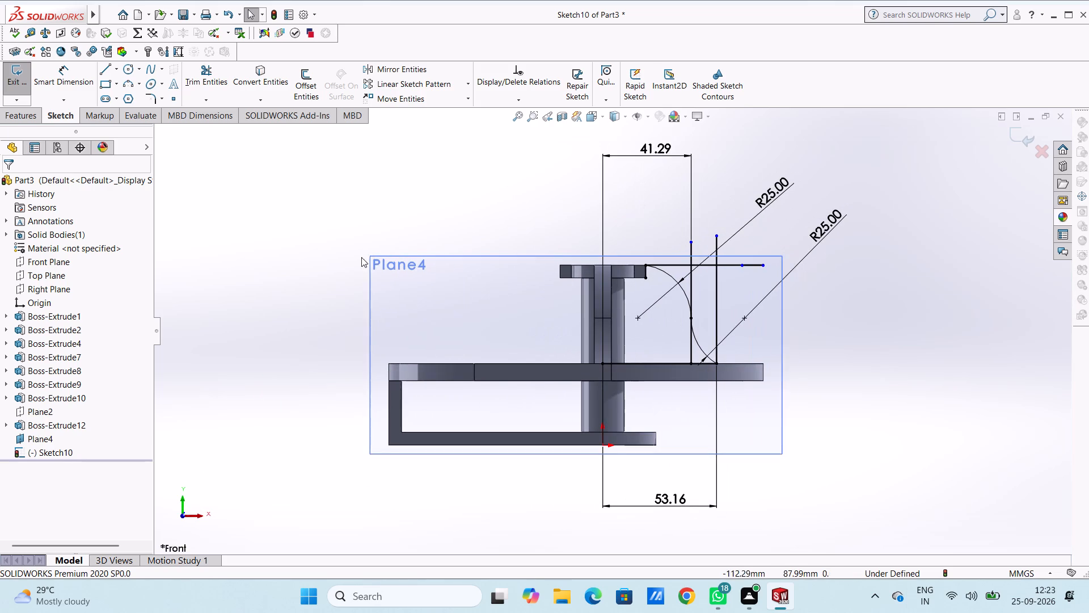
Trim away the horizontal line at flange height, the vertical line through the lower arc's end, and the middle vertical line above the arcs' junction.
{"action": "scroll", "coordinate": [778, 347], "scroll_direction": "down", "scroll_amount": 3}
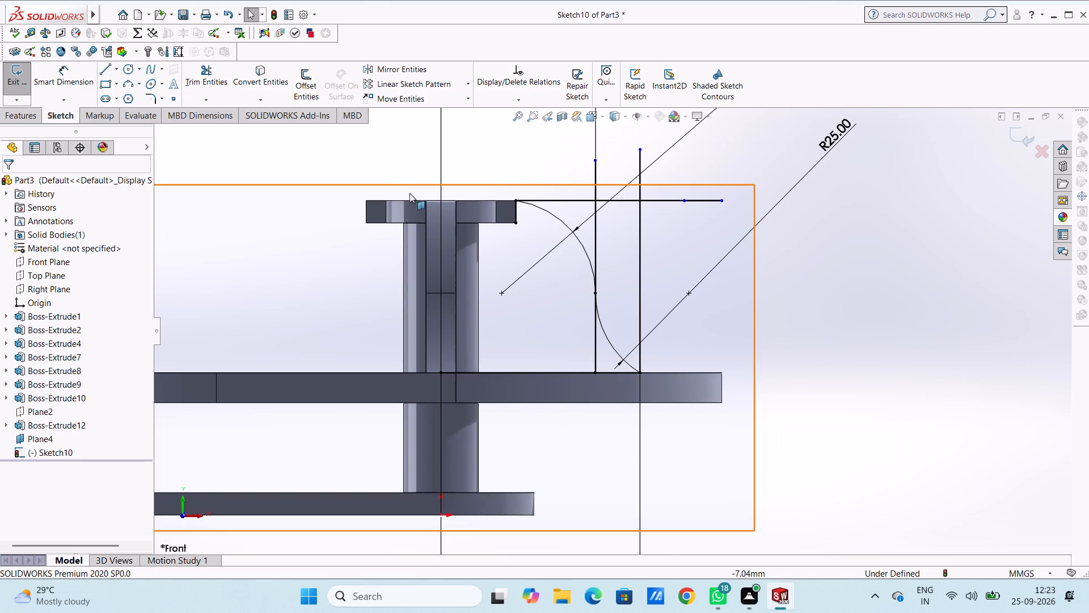
{"action": "left_click", "coordinate": [205, 73]}
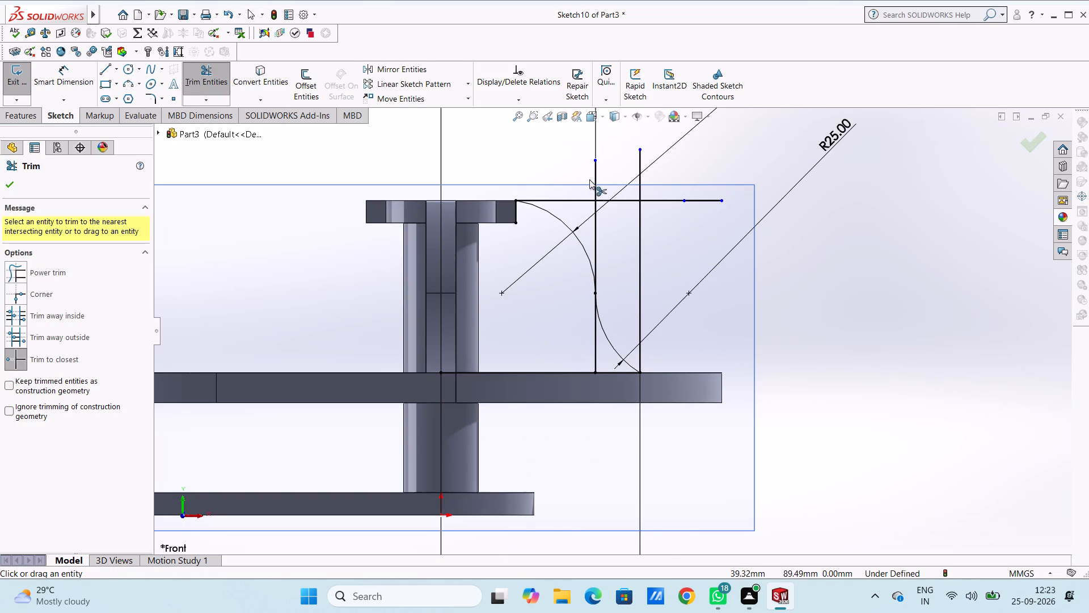
{"action": "left_click", "coordinate": [594, 180]}
{"action": "left_click", "coordinate": [589, 199]}
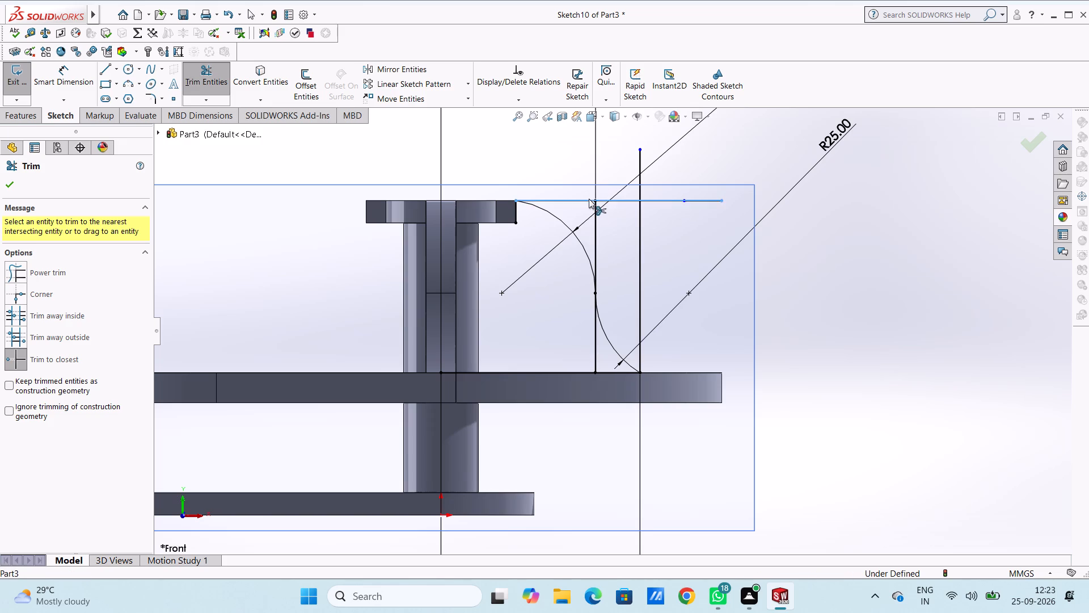
{"action": "left_click", "coordinate": [606, 199]}
{"action": "left_click", "coordinate": [646, 184]}
{"action": "left_click", "coordinate": [635, 165]}
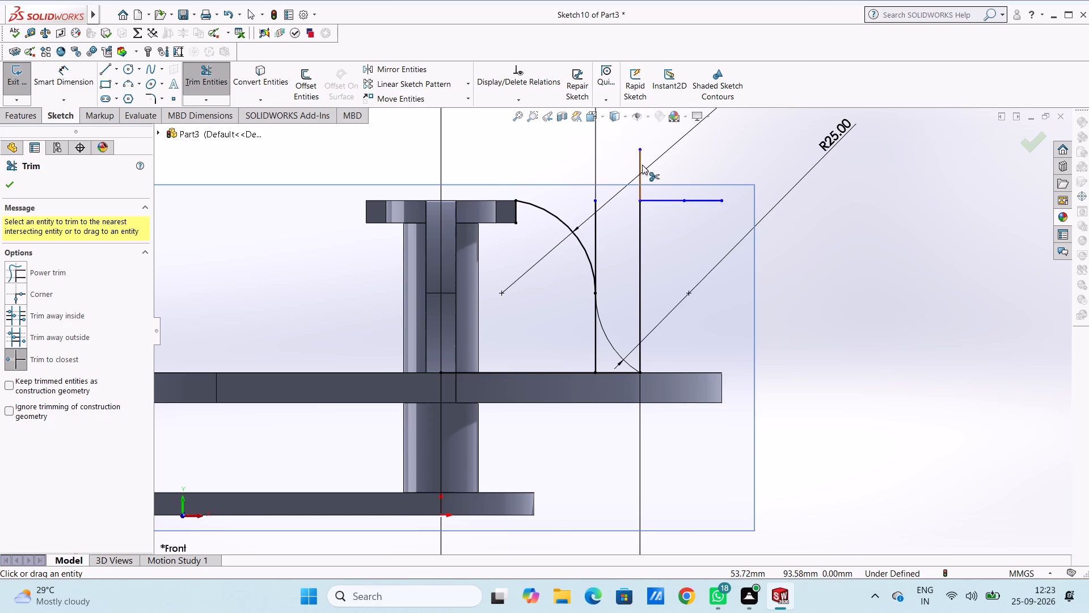
{"action": "left_click", "coordinate": [642, 165]}
{"action": "left_click", "coordinate": [645, 200]}
{"action": "left_click", "coordinate": [687, 199]}
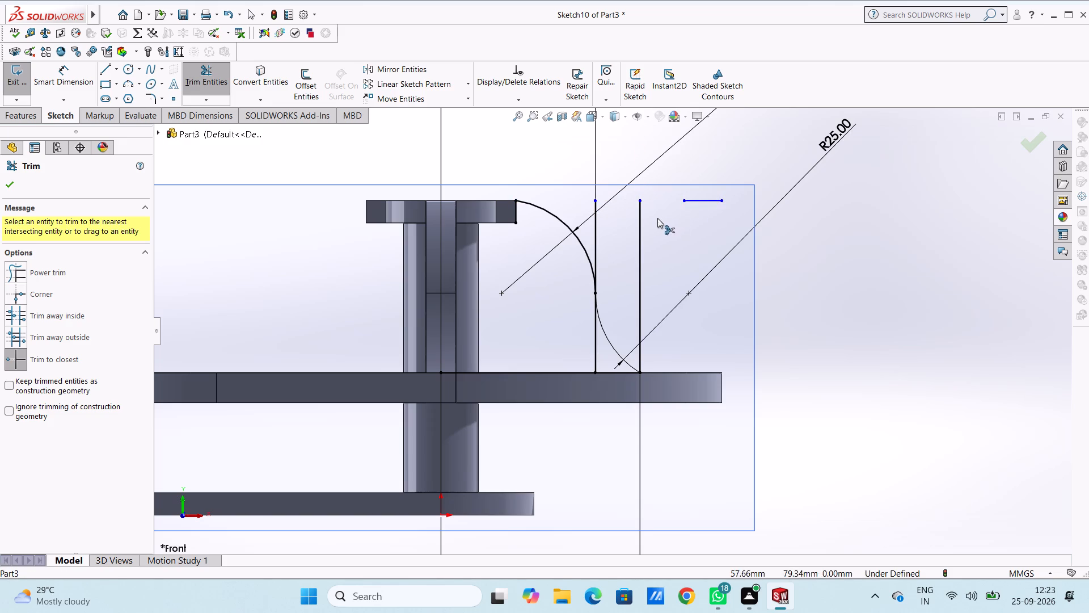
{"action": "left_click", "coordinate": [711, 201]}
{"action": "left_click", "coordinate": [642, 224]}
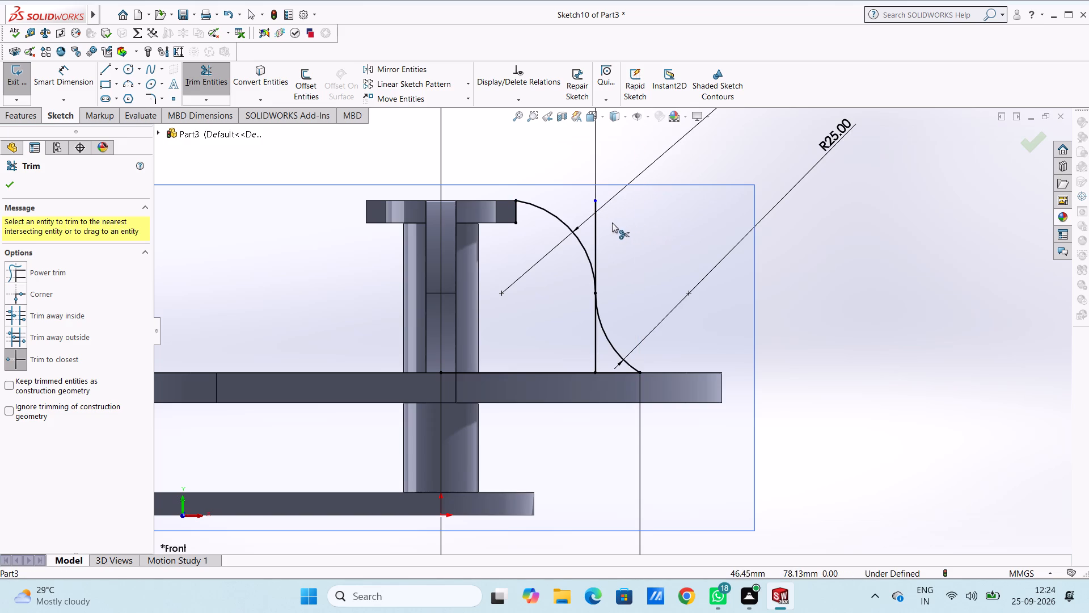
{"action": "left_click", "coordinate": [598, 218]}
{"action": "left_click", "coordinate": [596, 217]}
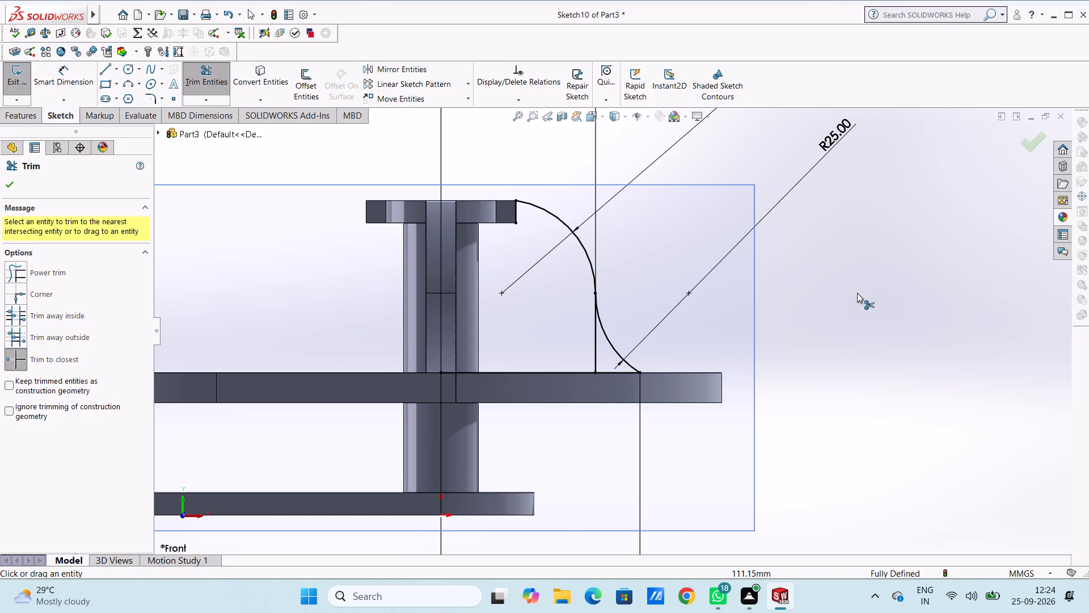
{"action": "key", "text": "Escape"}
{"action": "key", "text": "Escape"}
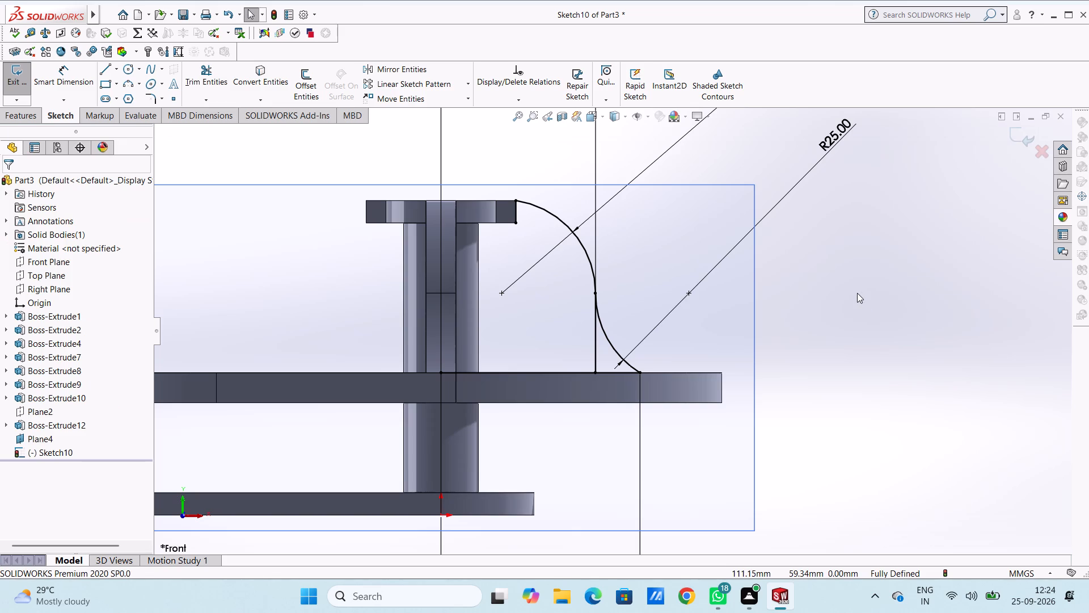
Draw a 6 mm horizontal line from the junction of the two R25 arcs inward toward the central post.
{"action": "left_click", "coordinate": [102, 70]}
{"action": "left_click", "coordinate": [594, 291]}
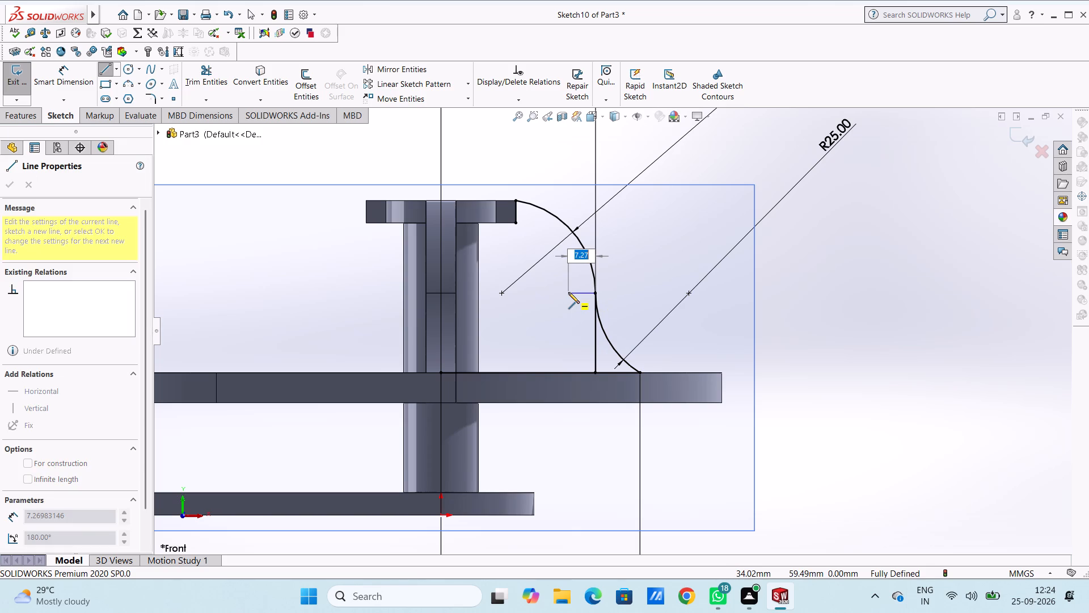
{"action": "key", "text": "6"}
{"action": "key", "text": "Return"}
{"action": "key", "text": "Escape"}
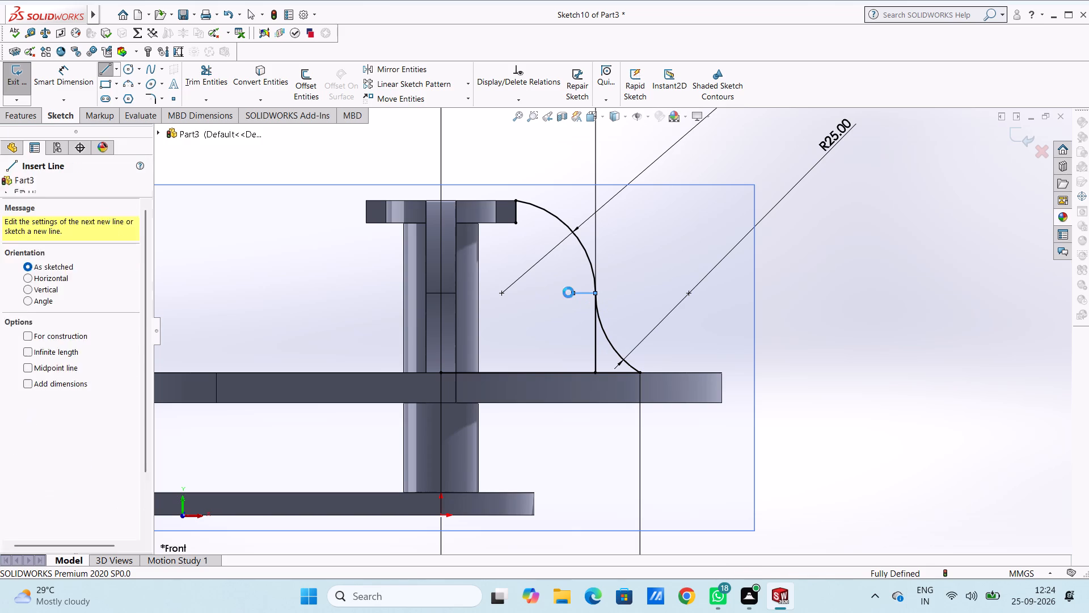
{"action": "key", "text": "Escape"}
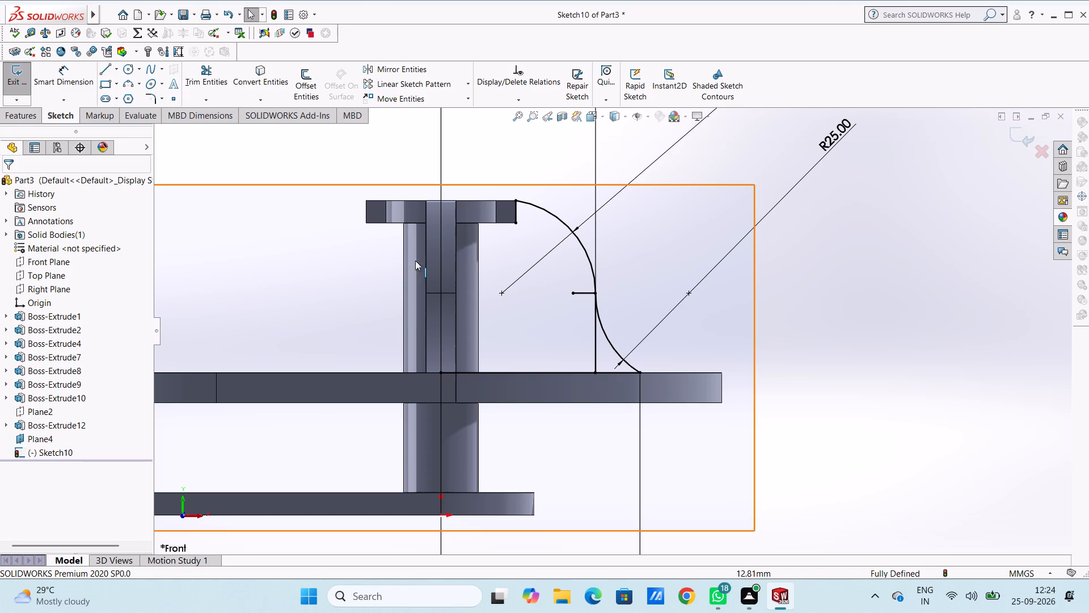
Add a 6 mm length dimension to the short horizontal line at the arcs' junction.
{"action": "left_click", "coordinate": [64, 88]}
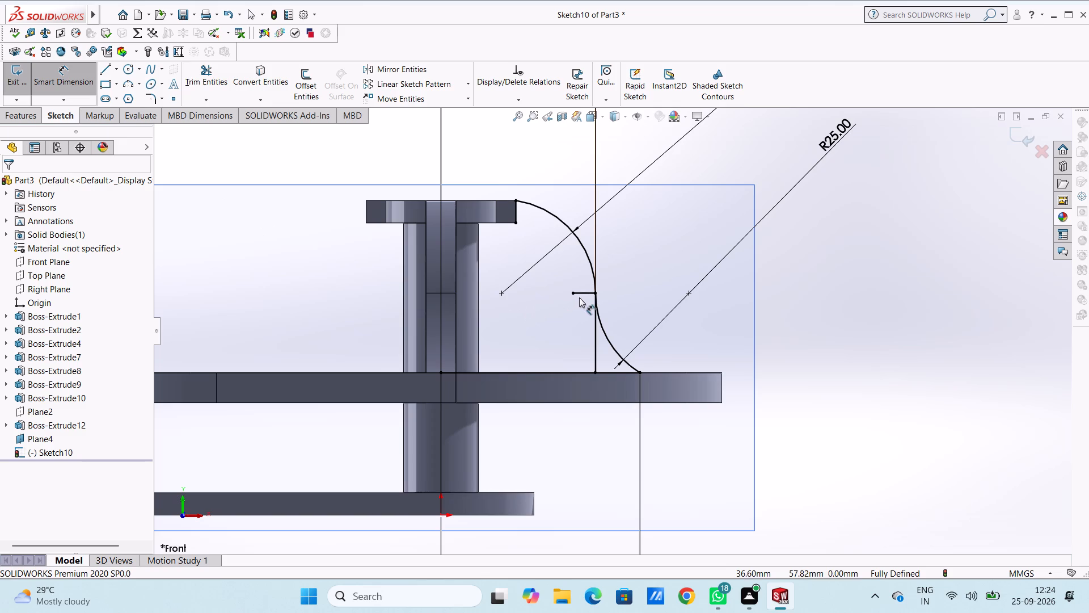
{"action": "left_click", "coordinate": [579, 293]}
{"action": "left_click", "coordinate": [564, 152]}
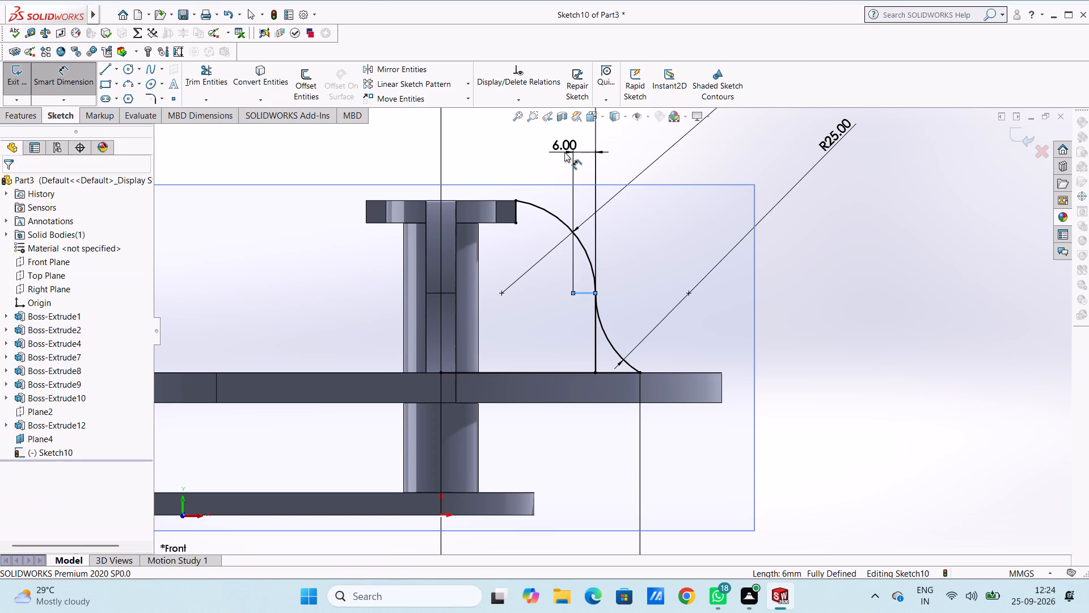
{"action": "left_click", "coordinate": [512, 136]}
{"action": "left_click", "coordinate": [484, 145]}
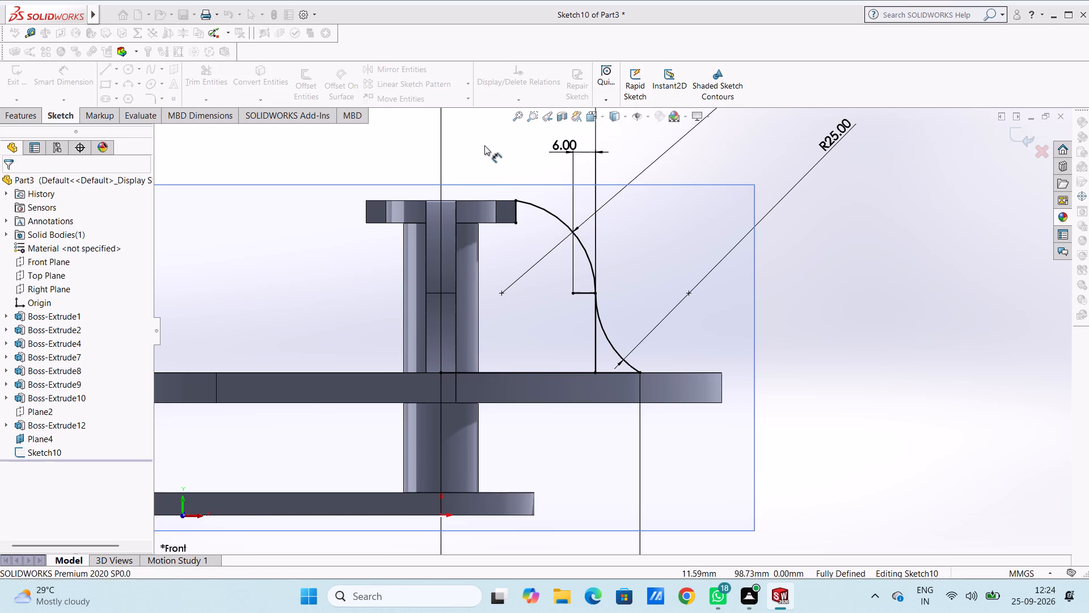
Draw a 3-point arc of radius 19 mm from the top flange's lower corner to the free end of the 6 mm line.
{"action": "left_click", "coordinate": [126, 85]}
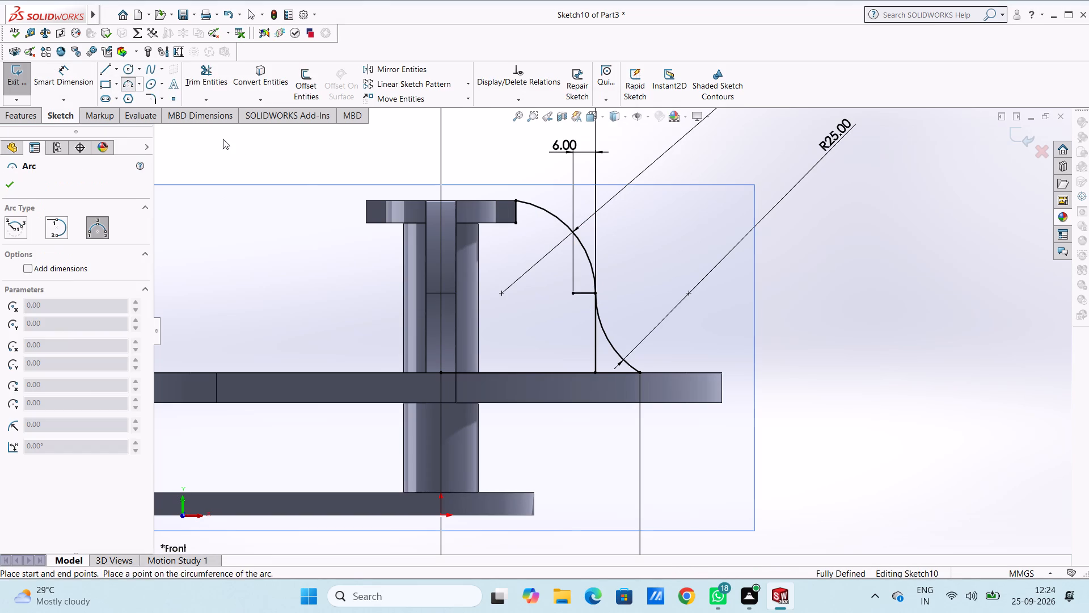
{"action": "left_click", "coordinate": [516, 223]}
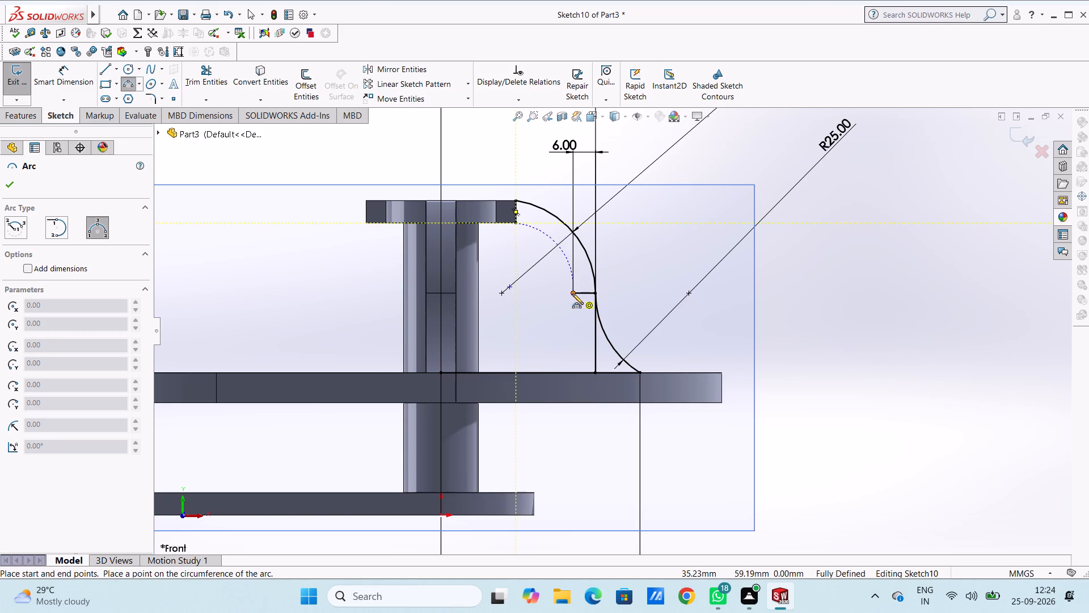
{"action": "left_click", "coordinate": [572, 293]}
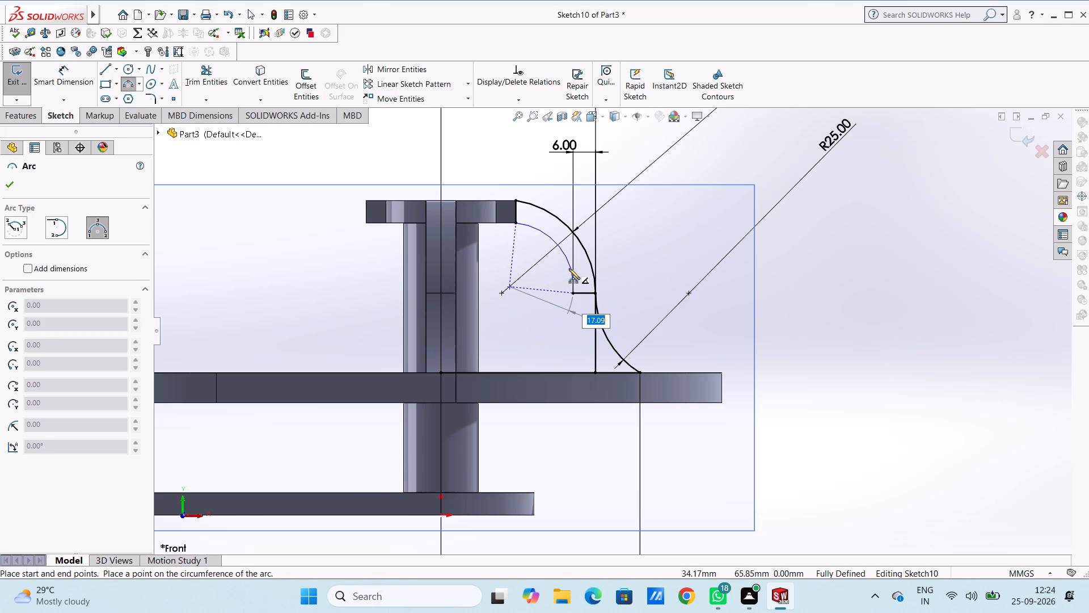
{"action": "type", "text": "19"}
{"action": "key", "text": "Return"}
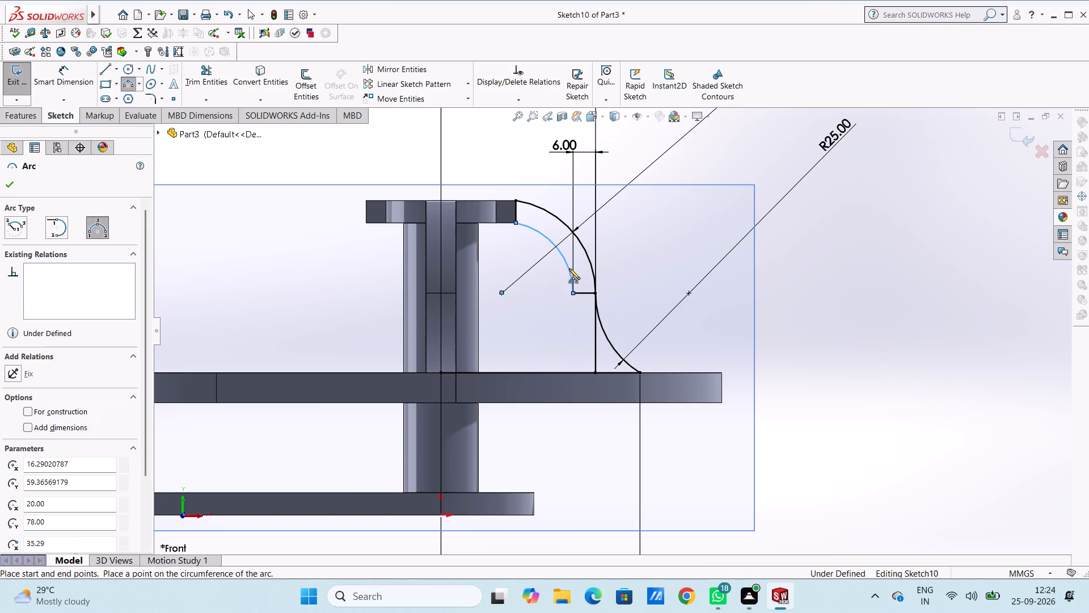
{"action": "key", "text": "Escape"}
{"action": "key", "text": "Escape"}
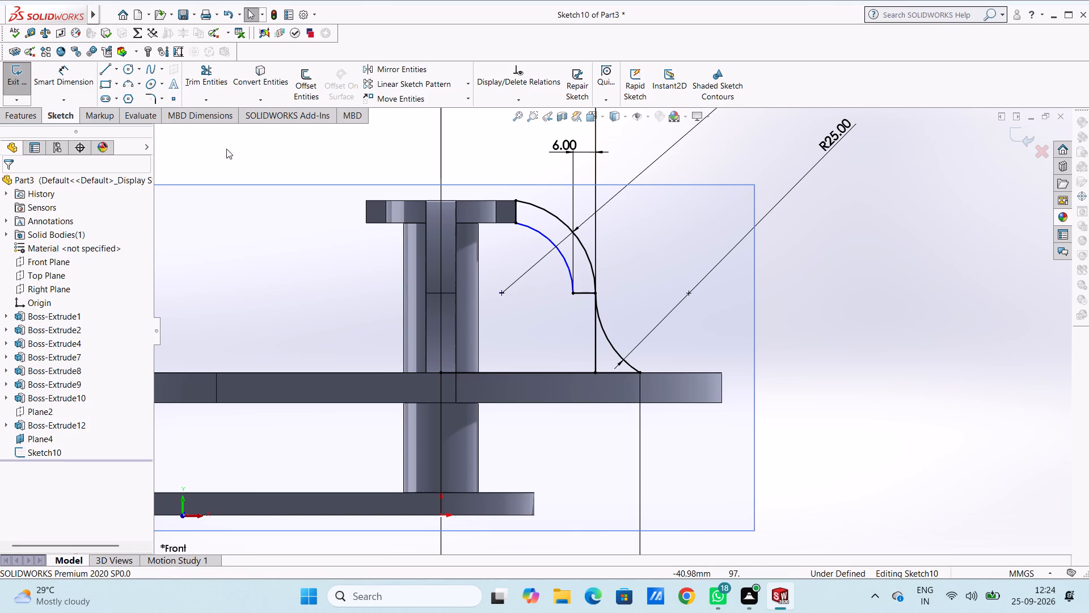
Add a 19 mm radius dimension to the inner upper arc.
{"action": "left_click", "coordinate": [55, 78]}
{"action": "left_click", "coordinate": [550, 238]}
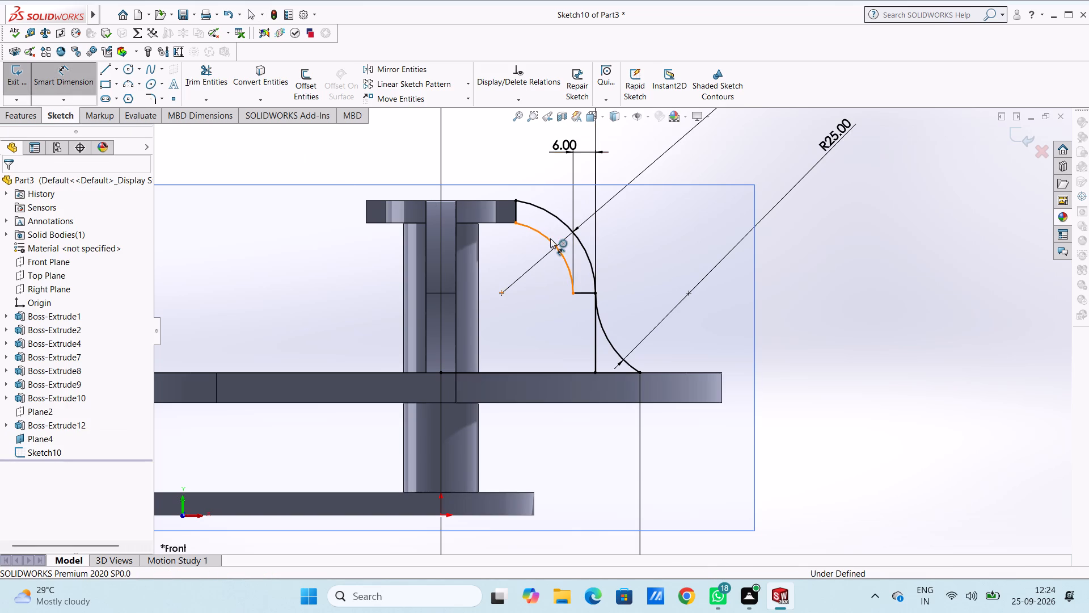
{"action": "left_click", "coordinate": [726, 152]}
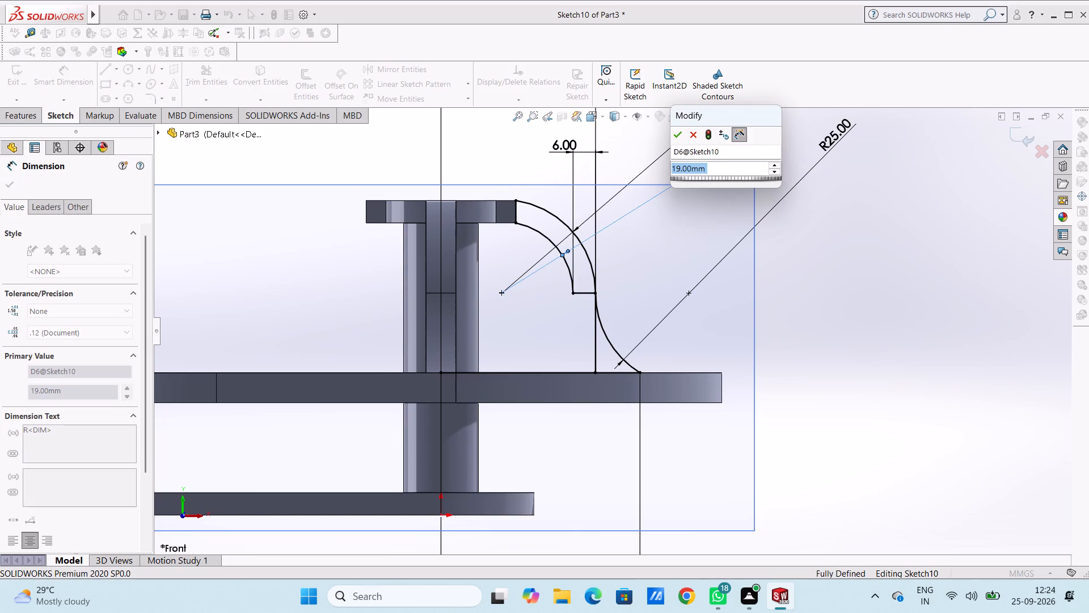
{"action": "left_click", "coordinate": [672, 136]}
{"action": "left_click", "coordinate": [653, 140]}
{"action": "key", "text": "Escape"}
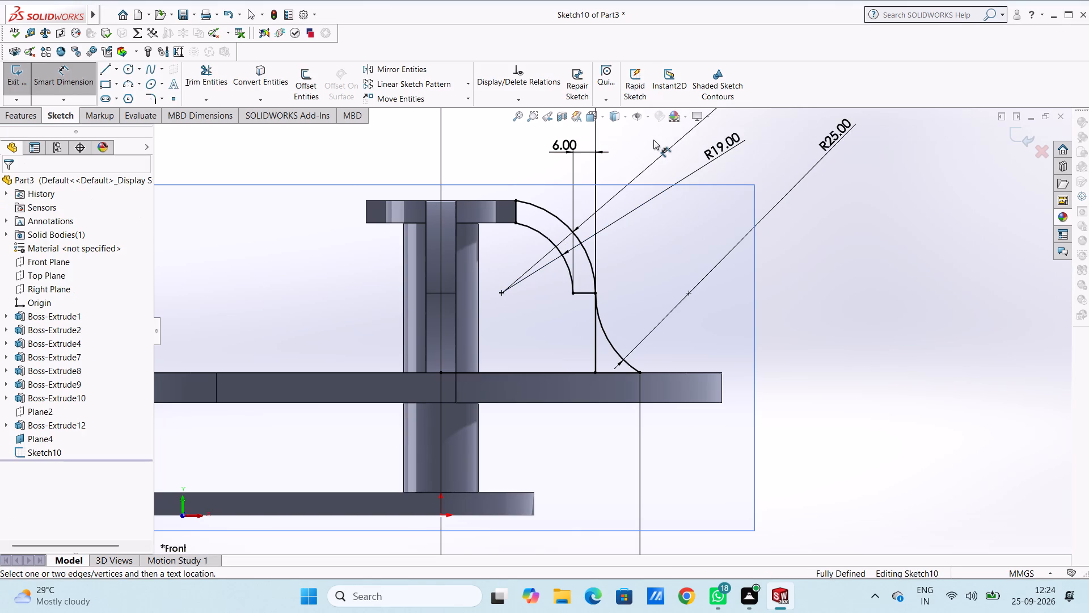
{"action": "key", "text": "Escape"}
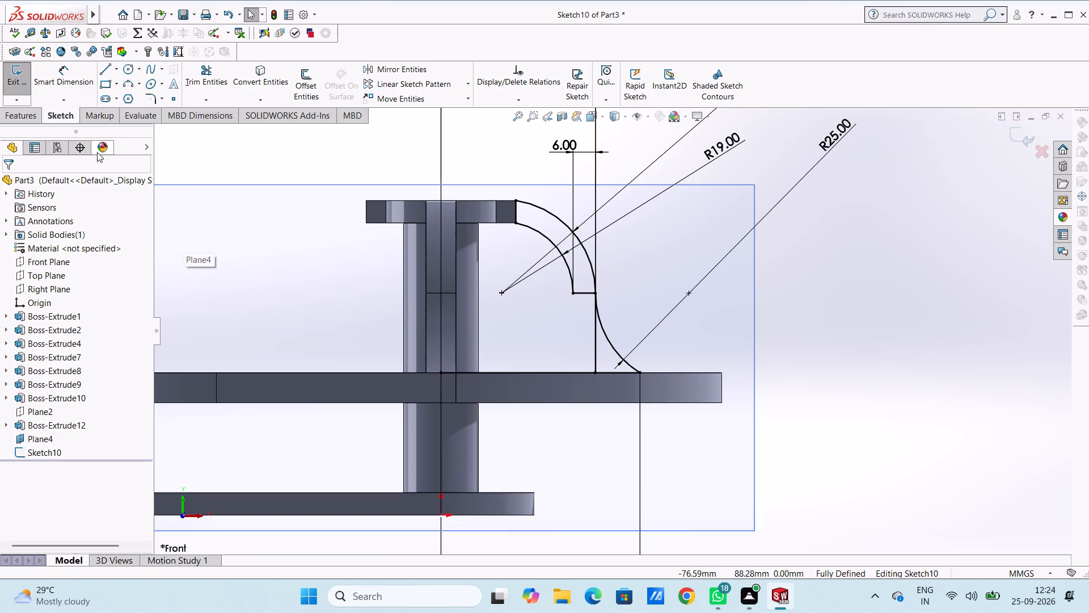
Draw connected lines from the lower arc's end along the plate's top edge, down its outer end, back below the arc's end, and 6 mm further inward.
{"action": "scroll", "coordinate": [510, 355], "scroll_direction": "up", "scroll_amount": 3}
{"action": "scroll", "coordinate": [596, 373], "scroll_direction": "down", "scroll_amount": 3}
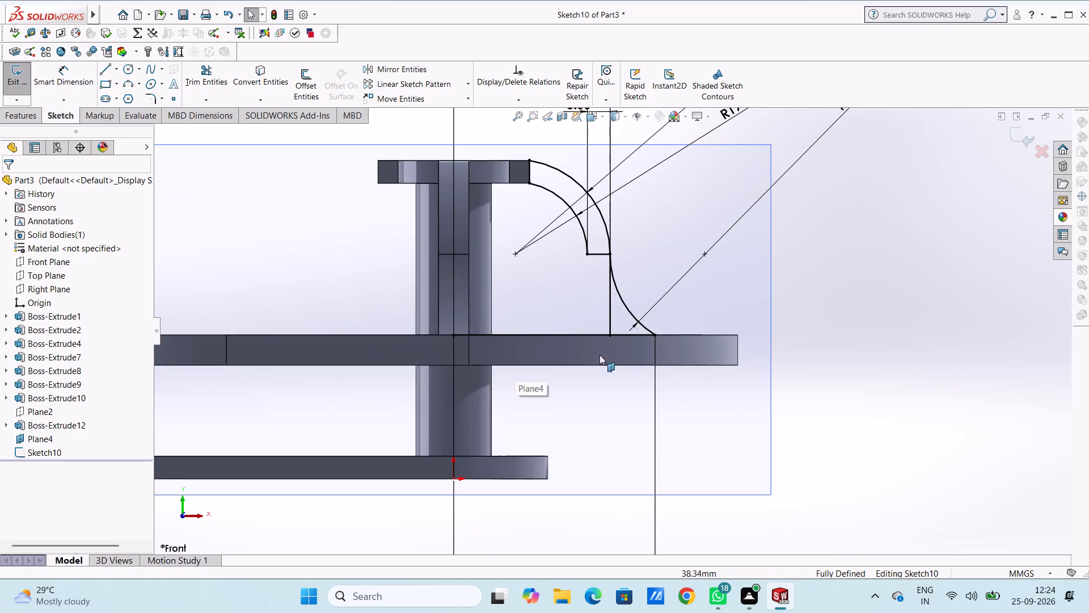
{"action": "scroll", "coordinate": [636, 313], "scroll_direction": "down", "scroll_amount": 1}
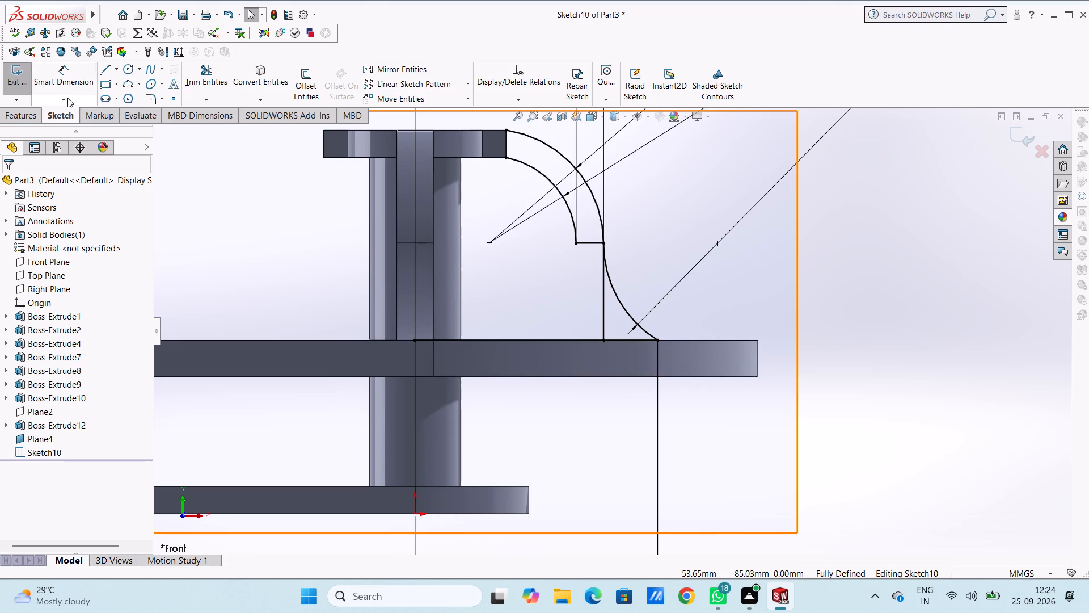
{"action": "left_click", "coordinate": [71, 74]}
{"action": "left_click", "coordinate": [102, 72]}
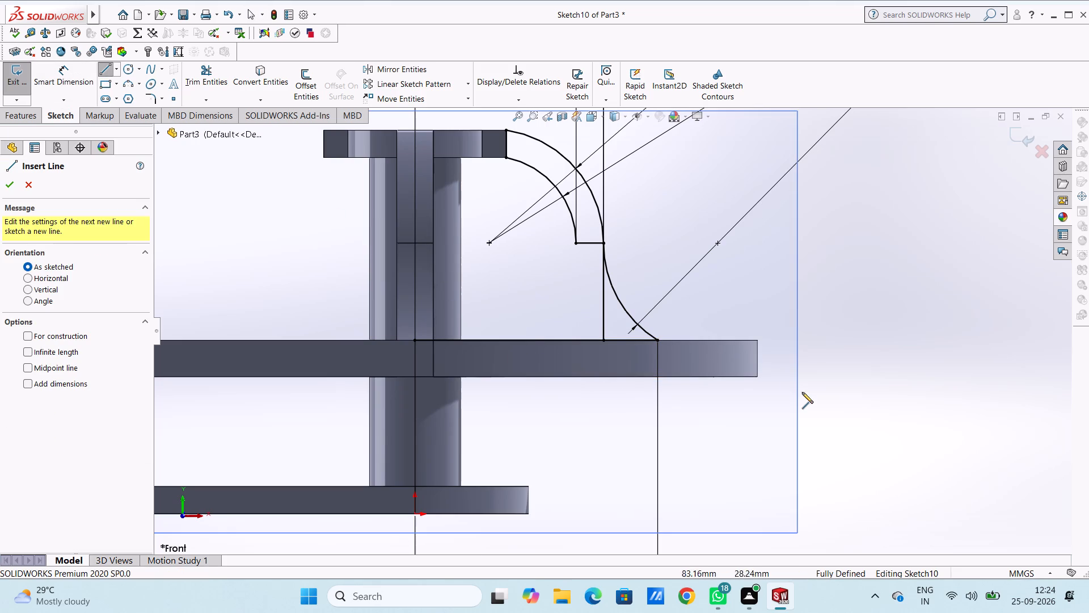
{"action": "left_click", "coordinate": [656, 339]}
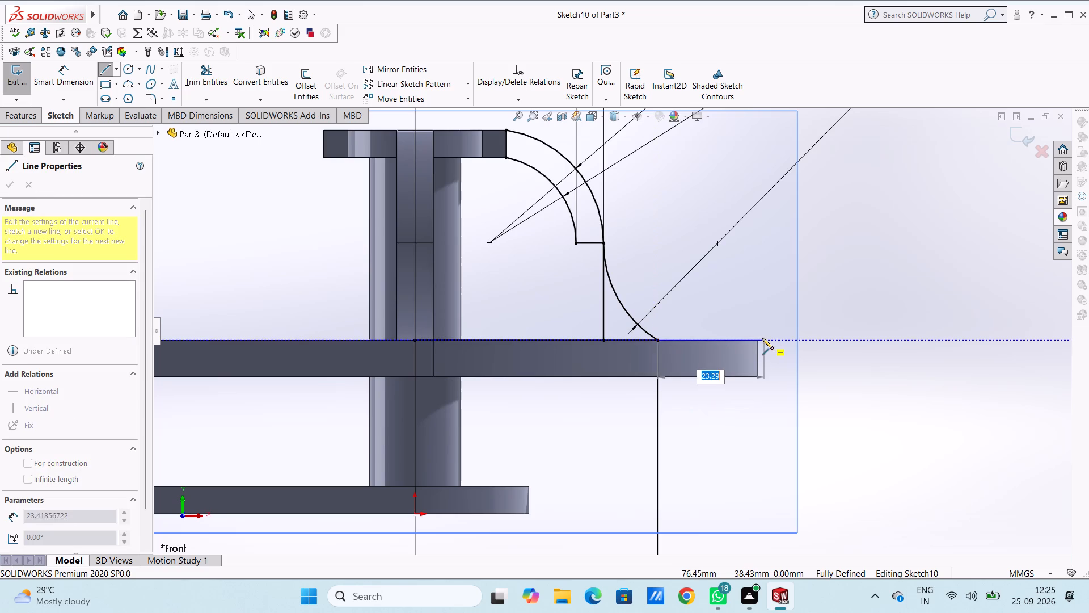
{"action": "left_click", "coordinate": [756, 339]}
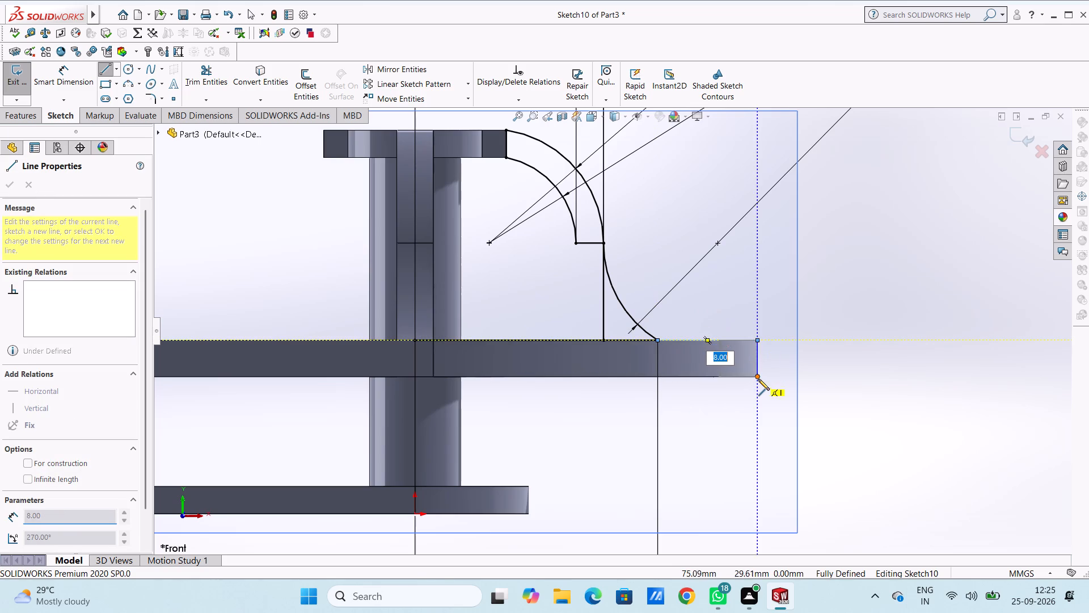
{"action": "left_click", "coordinate": [758, 379]}
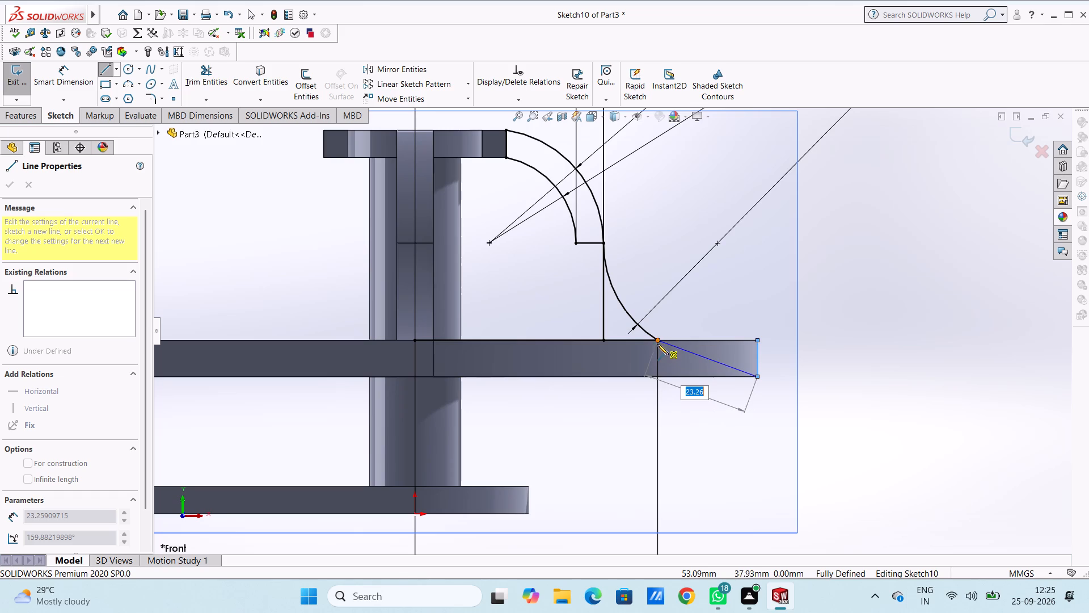
{"action": "left_click", "coordinate": [657, 378]}
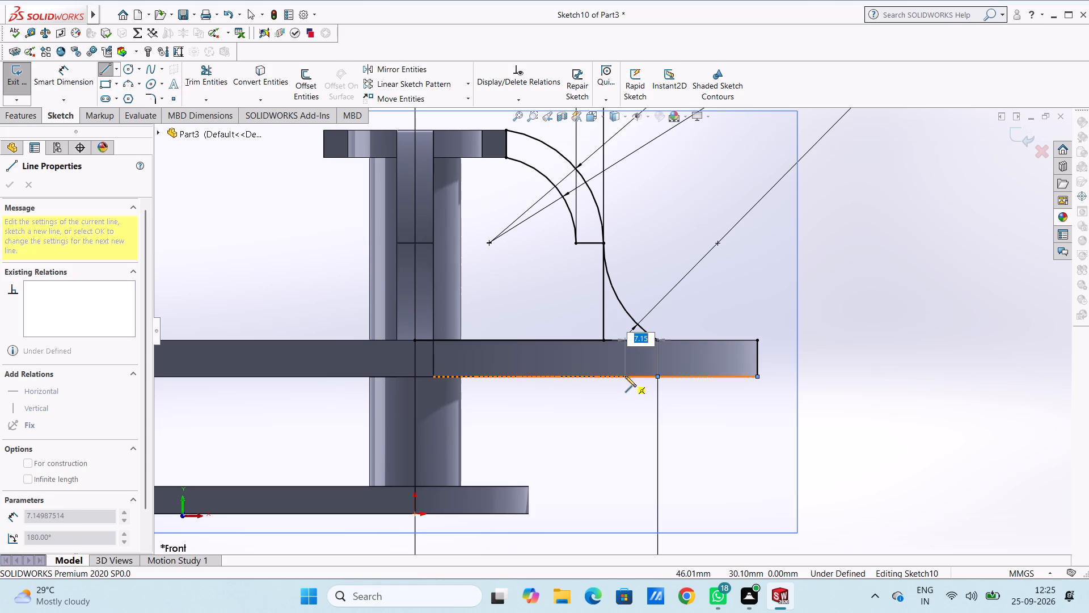
{"action": "key", "text": "6"}
{"action": "key", "text": "Return"}
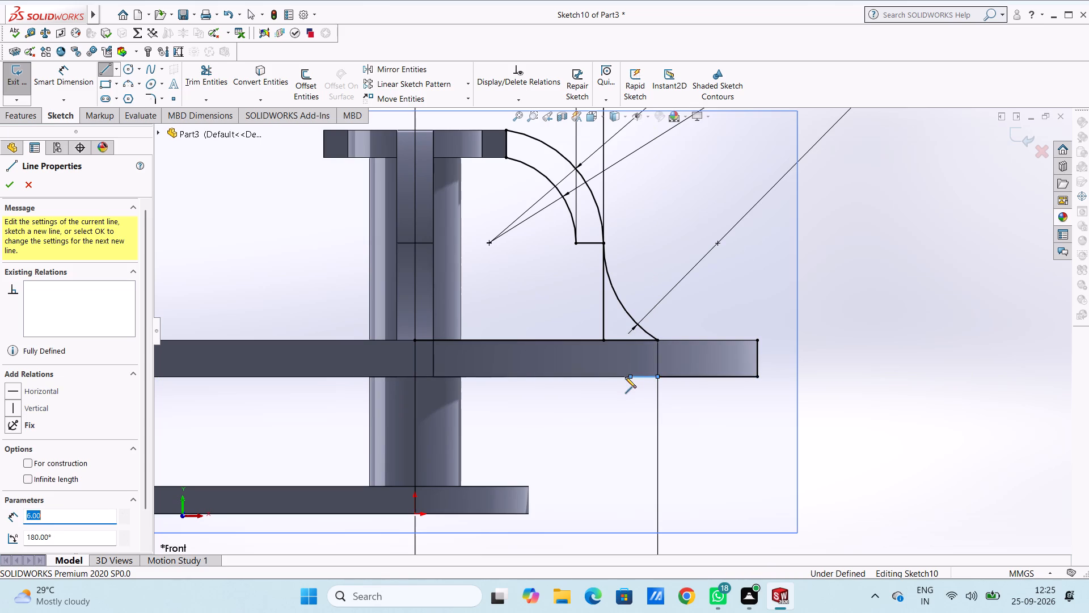
Draw a 3-point arc of radius 31 mm from the 6 mm line's inner end to the free end of the plate's bottom-edge line.
{"action": "key", "text": "Escape"}
{"action": "key", "text": "Escape"}
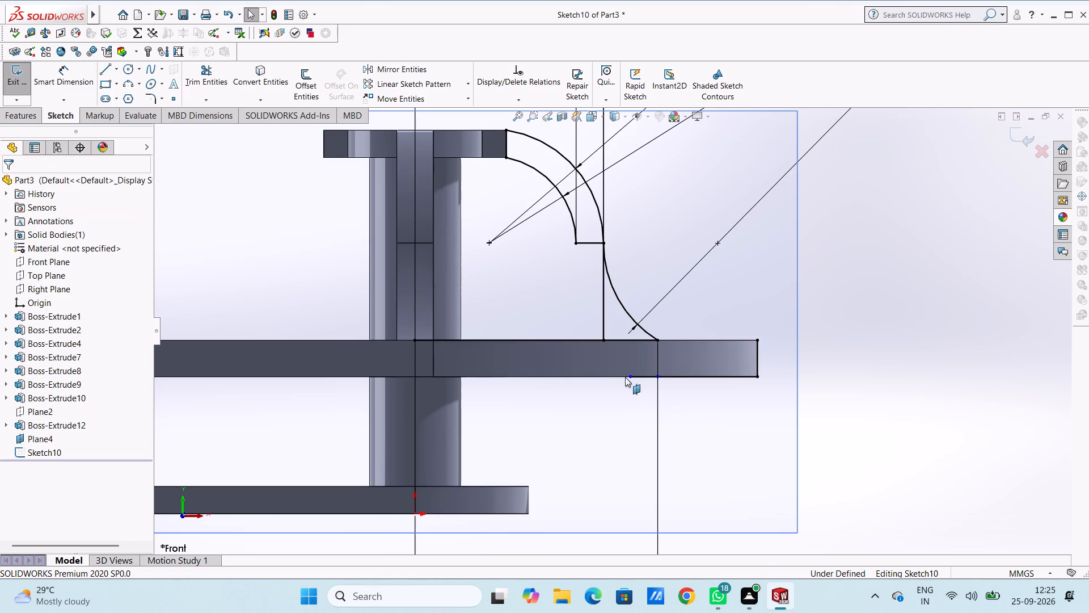
{"action": "left_click", "coordinate": [132, 82]}
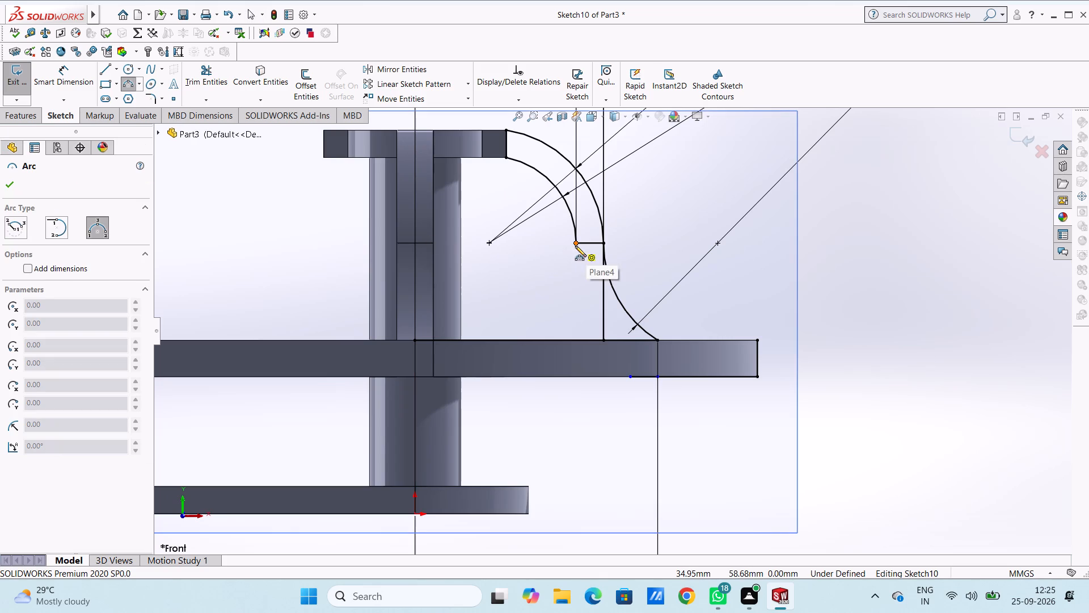
{"action": "left_click", "coordinate": [575, 245]}
{"action": "left_click", "coordinate": [632, 376]}
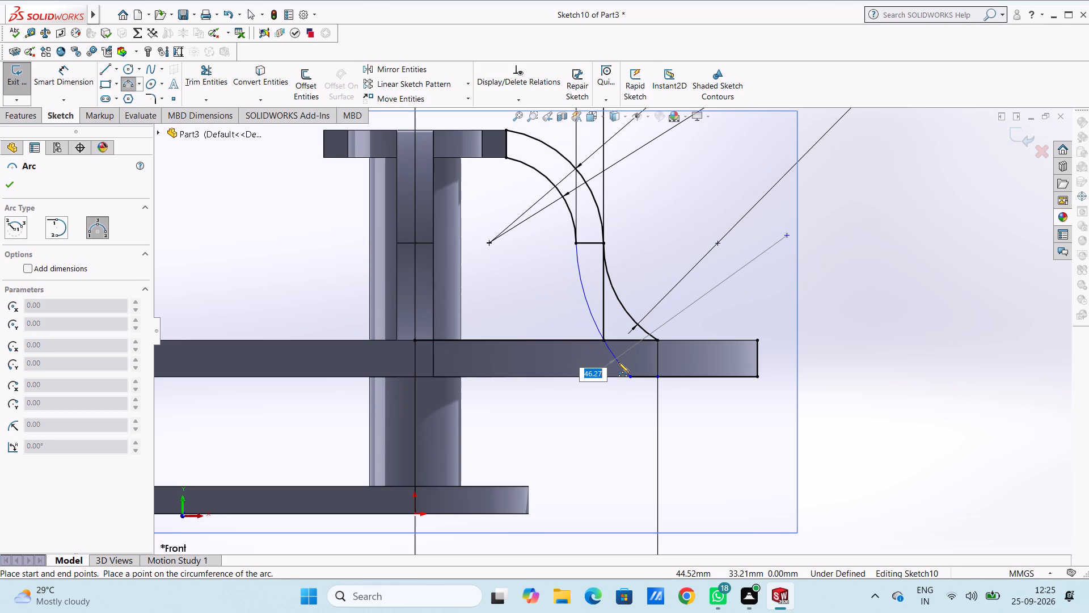
{"action": "type", "text": "31"}
{"action": "key", "text": "Return"}
{"action": "key", "text": "Escape"}
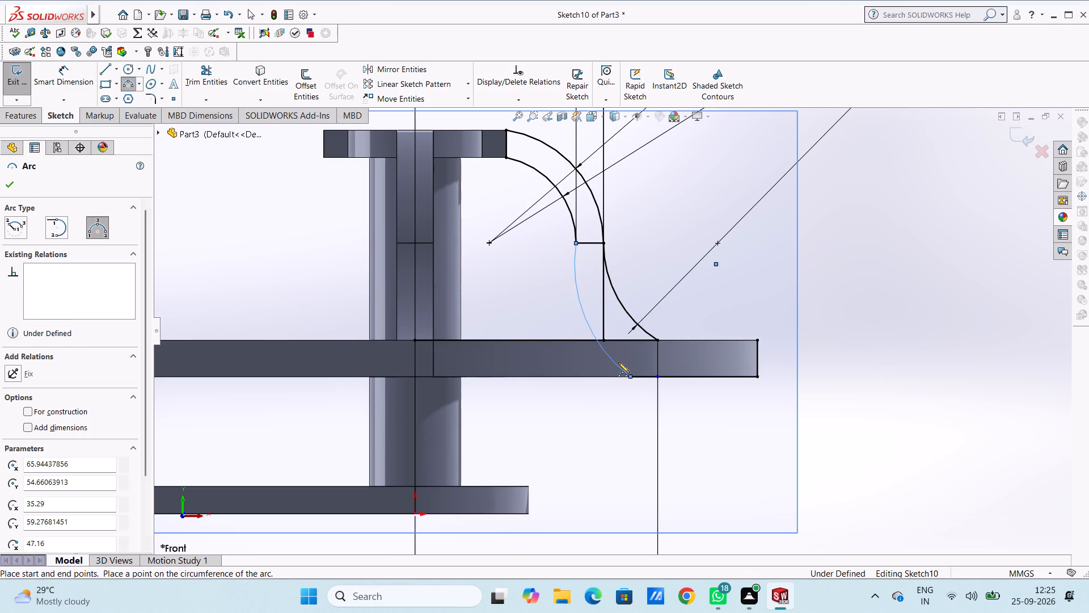
{"action": "key", "text": "Escape"}
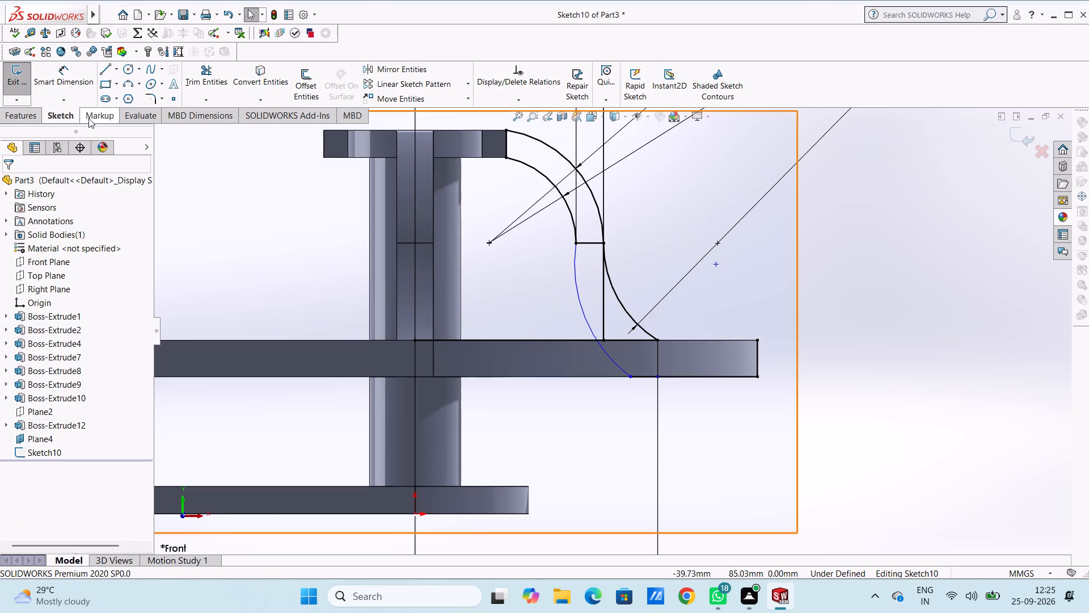
Add a 31 mm radius dimension to the inner lower arc.
{"action": "left_click", "coordinate": [64, 74]}
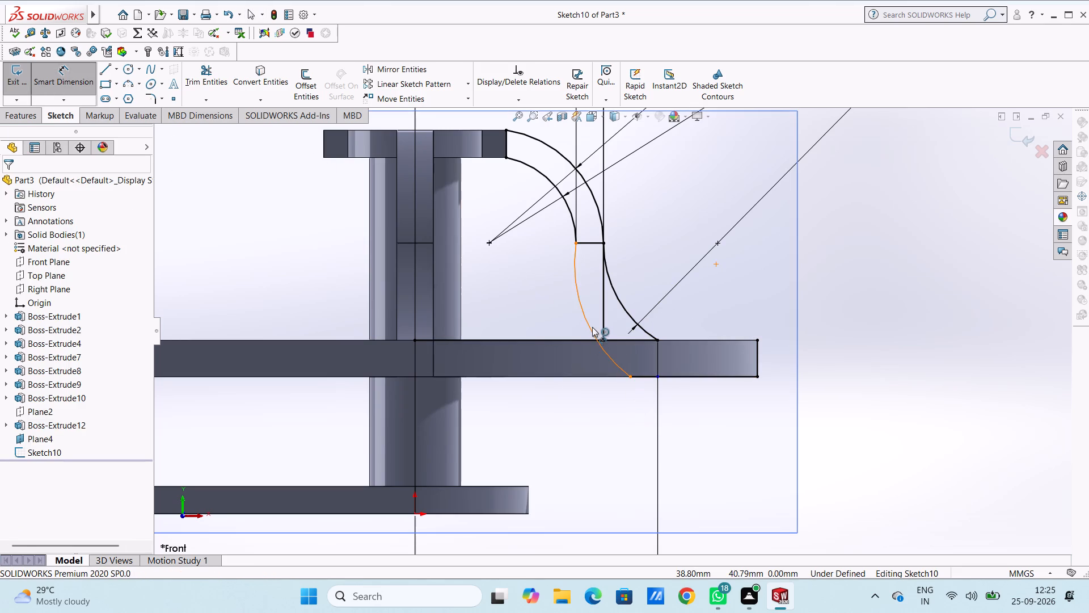
{"action": "left_click", "coordinate": [592, 327]}
{"action": "left_click", "coordinate": [942, 172]}
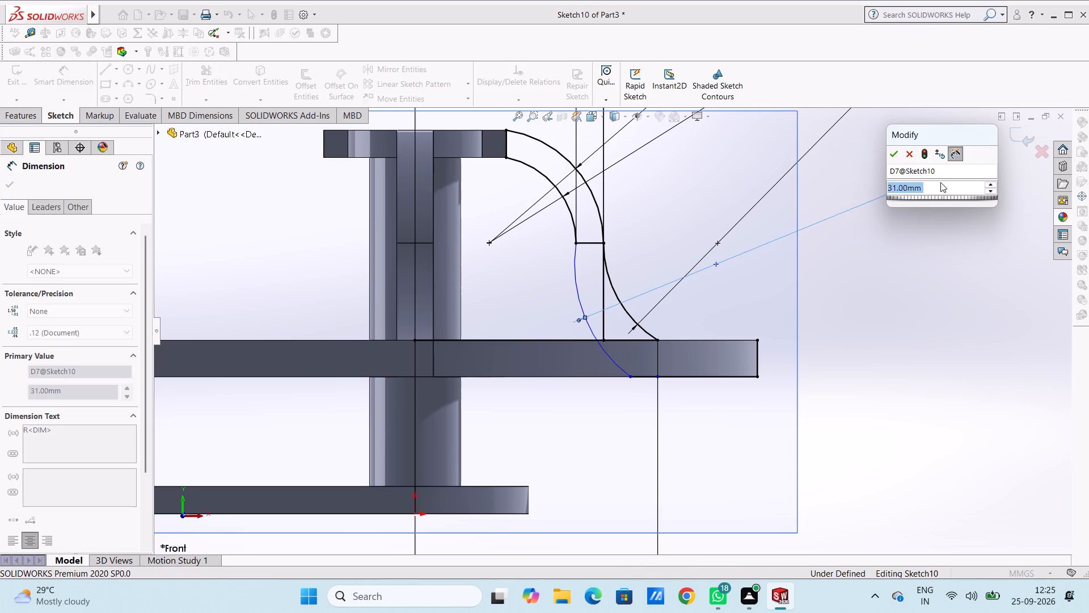
{"action": "left_click", "coordinate": [896, 151]}
{"action": "left_click", "coordinate": [853, 178]}
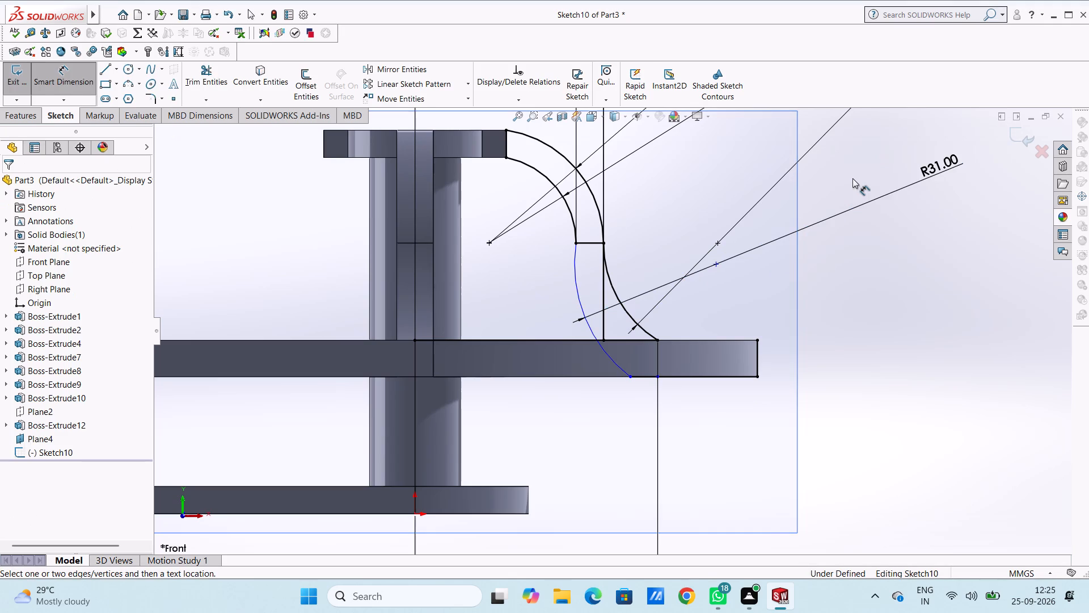
{"action": "key", "text": "Escape"}
{"action": "key", "text": "Escape"}
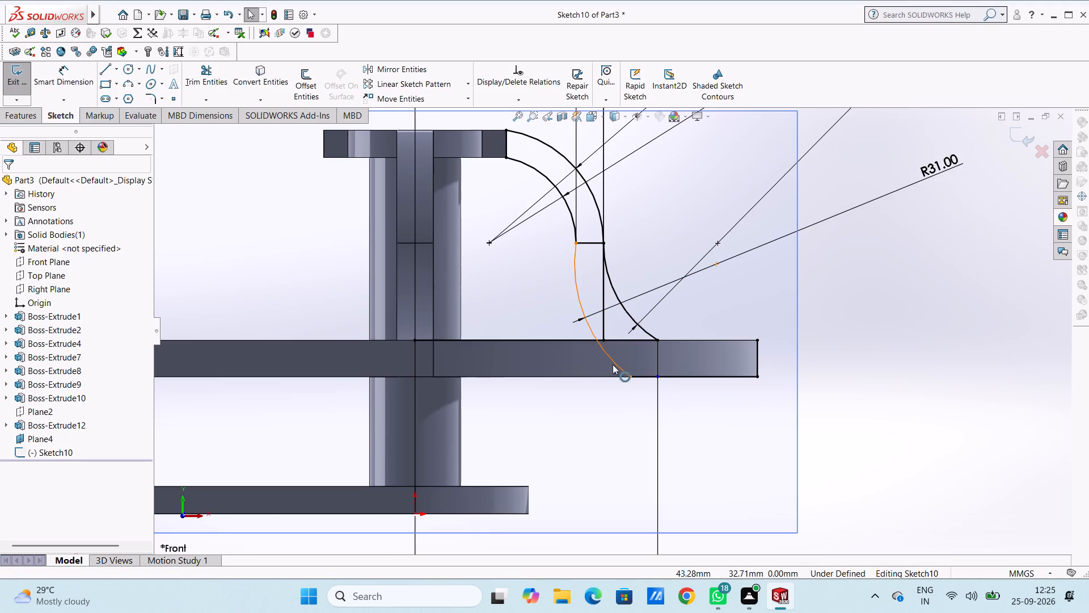
Make the inner lower arc tangent to the inner upper arc.
{"action": "left_click", "coordinate": [577, 271]}
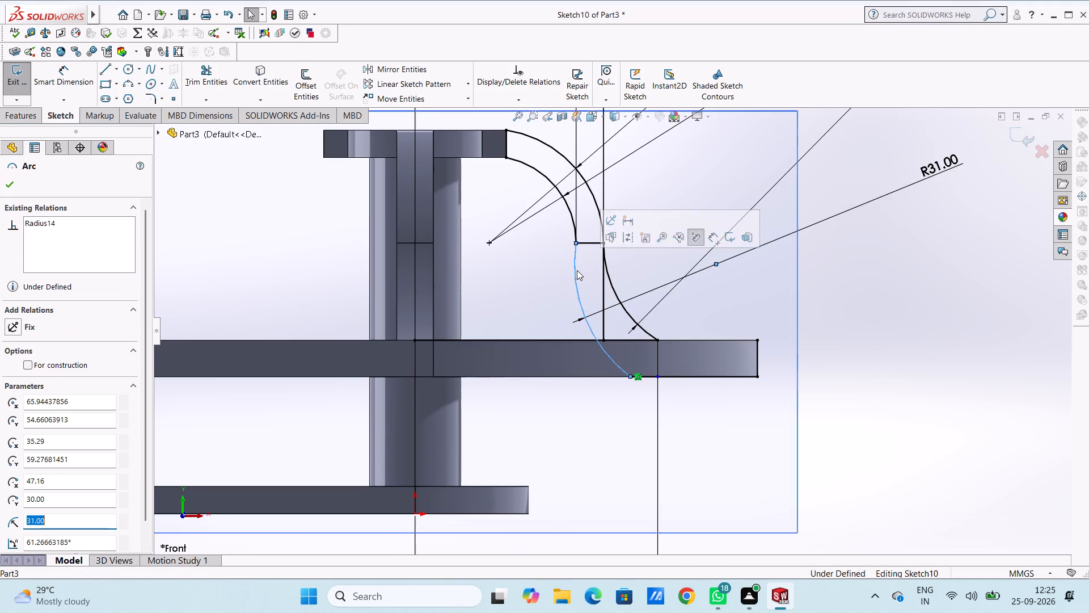
{"action": "left_click", "coordinate": [573, 221], "text": "ctrl"}
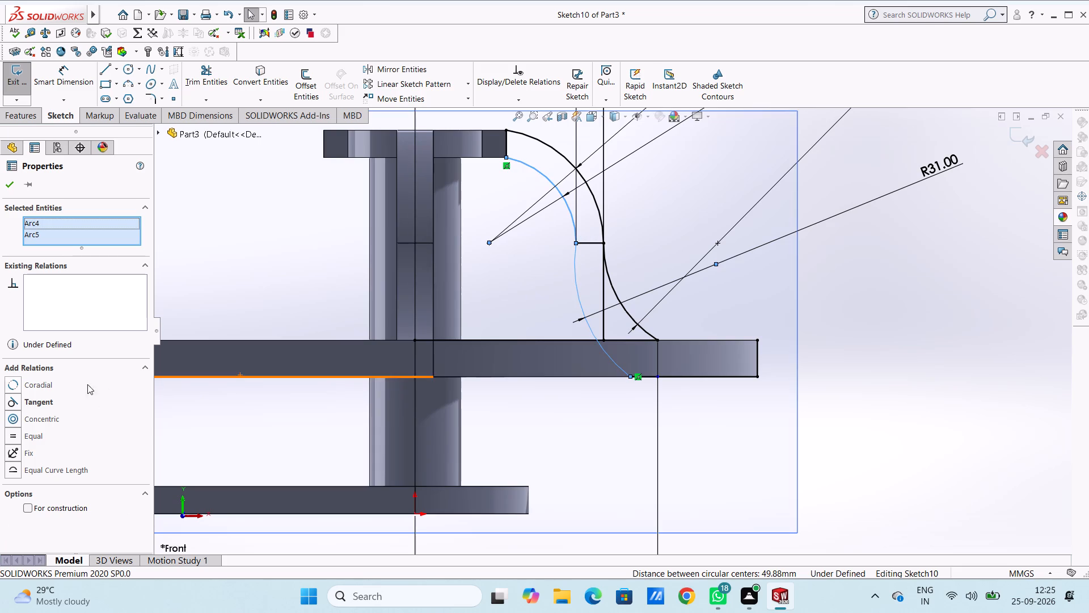
{"action": "left_click", "coordinate": [8, 402]}
{"action": "left_click", "coordinate": [229, 268]}
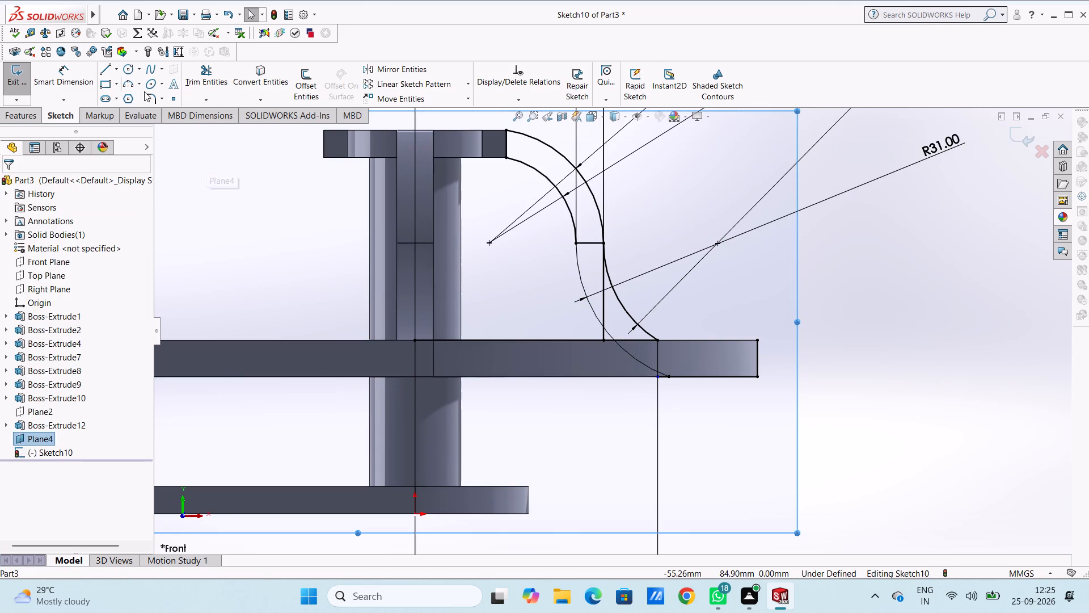
Trim the leftover line stub on the plate's bottom edge and the short 6 mm line at the arcs' junction.
{"action": "left_click", "coordinate": [218, 72]}
{"action": "scroll", "coordinate": [720, 386], "scroll_direction": "down", "scroll_amount": 5}
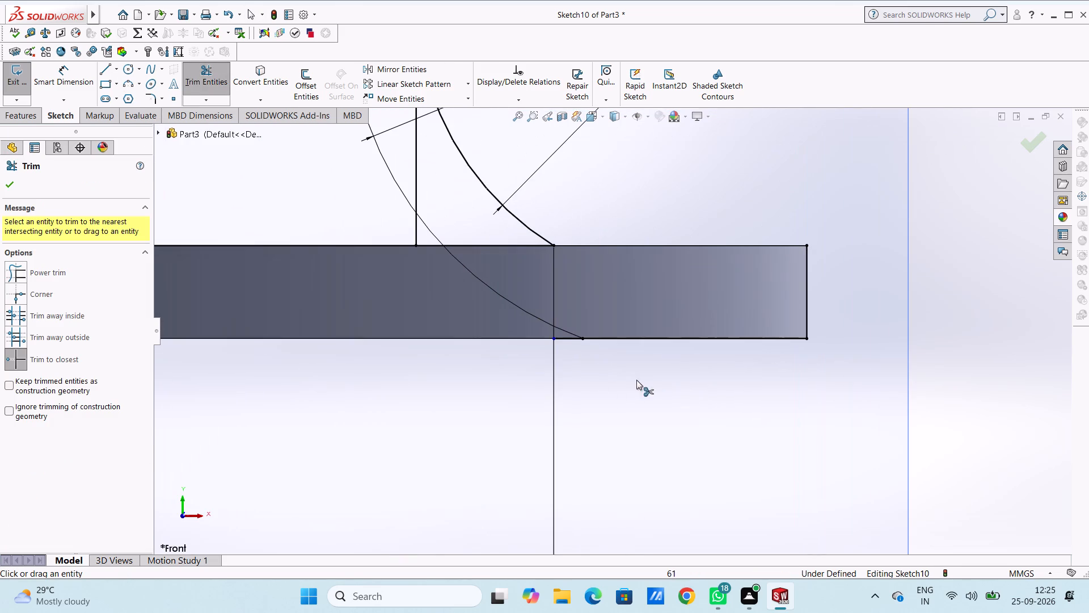
{"action": "left_click", "coordinate": [565, 337]}
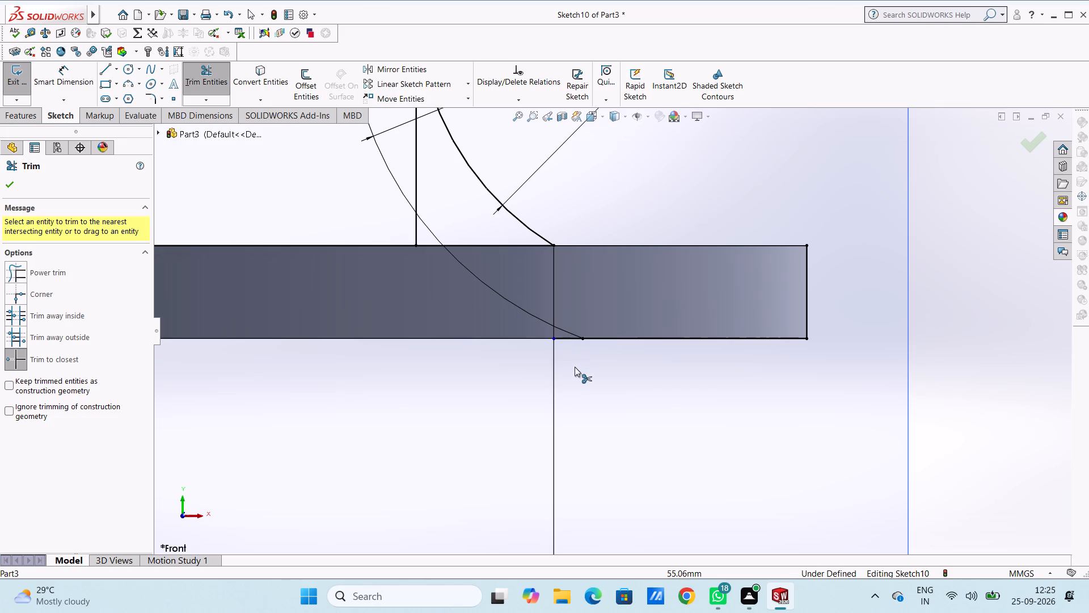
{"action": "double_click", "coordinate": [568, 339]}
{"action": "scroll", "coordinate": [592, 397], "scroll_direction": "up", "scroll_amount": 9}
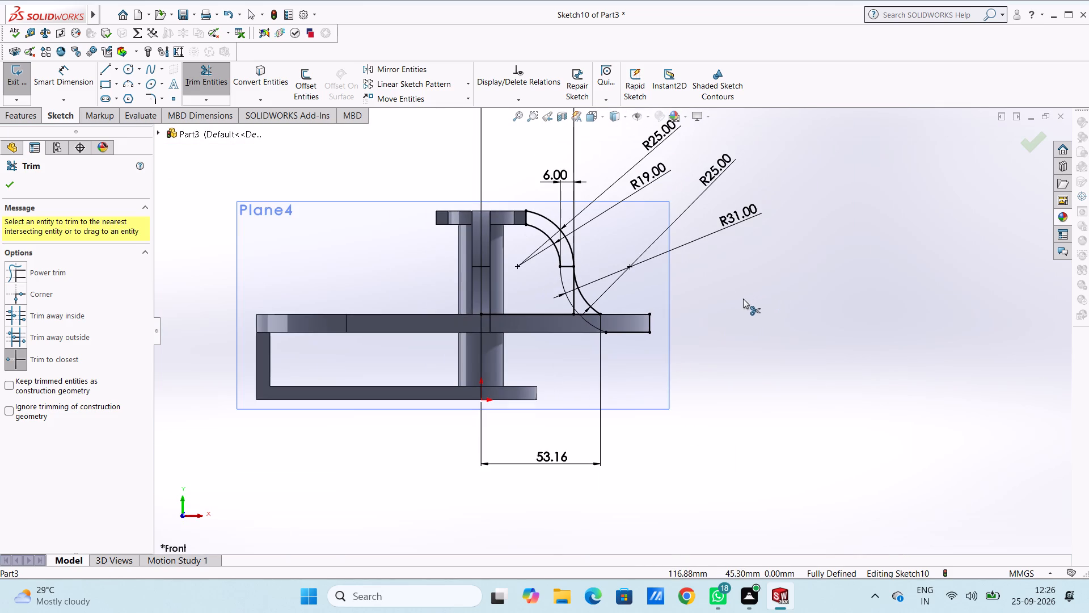
{"action": "left_click", "coordinate": [564, 267]}
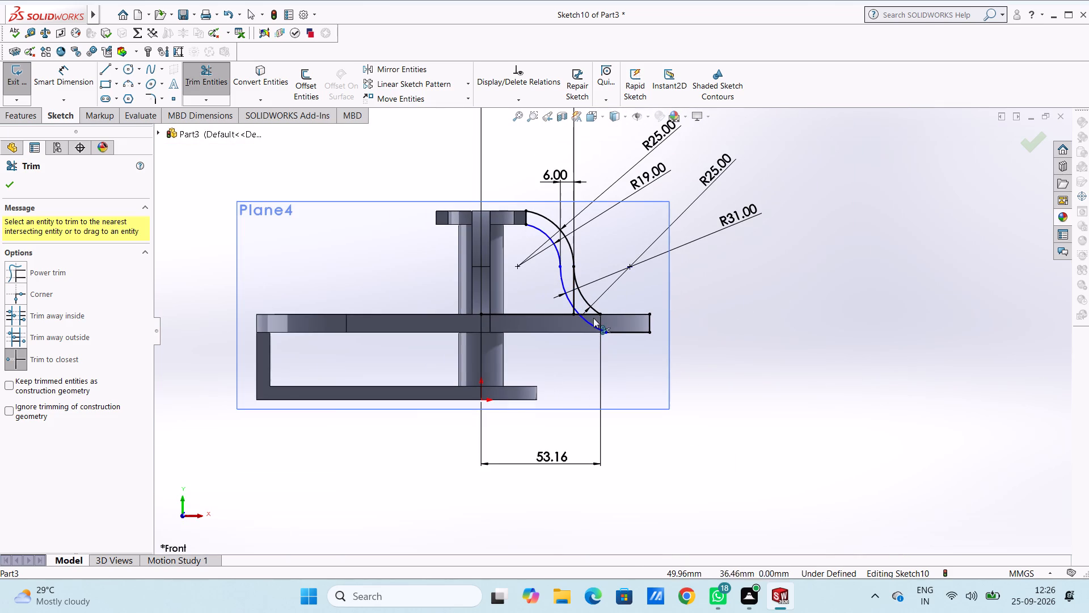
Trim the horizontal line along the plate's top edge up to the outer arc's end, and the vertical line below the arcs' junction.
{"action": "scroll", "coordinate": [592, 316], "scroll_direction": "down", "scroll_amount": 5}
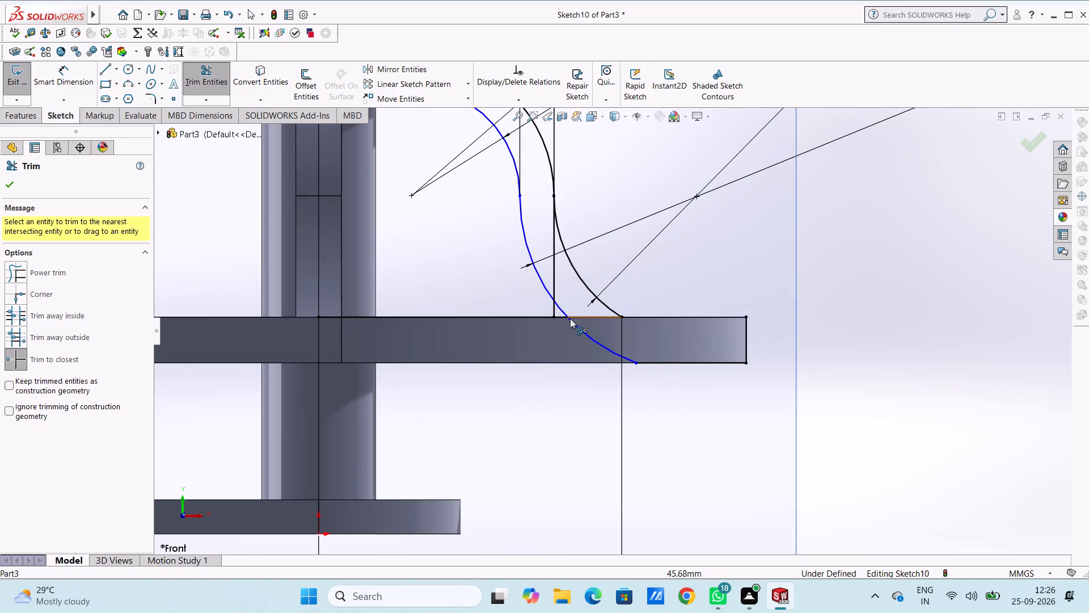
{"action": "double_click", "coordinate": [389, 318]}
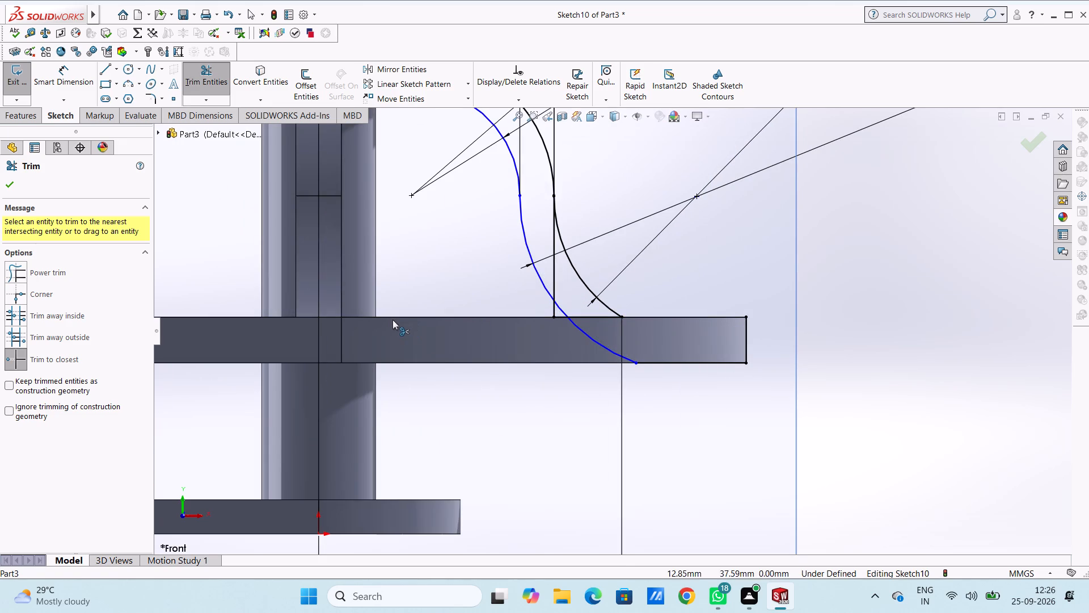
{"action": "left_click", "coordinate": [392, 320]}
{"action": "left_click", "coordinate": [559, 317]}
{"action": "left_click", "coordinate": [554, 314]}
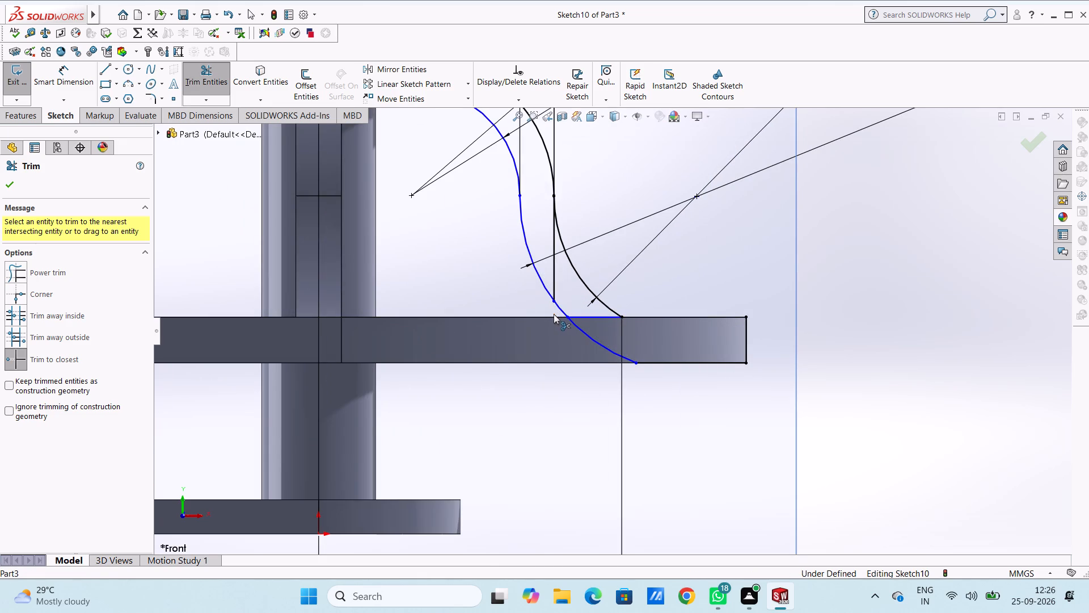
{"action": "left_click", "coordinate": [555, 278]}
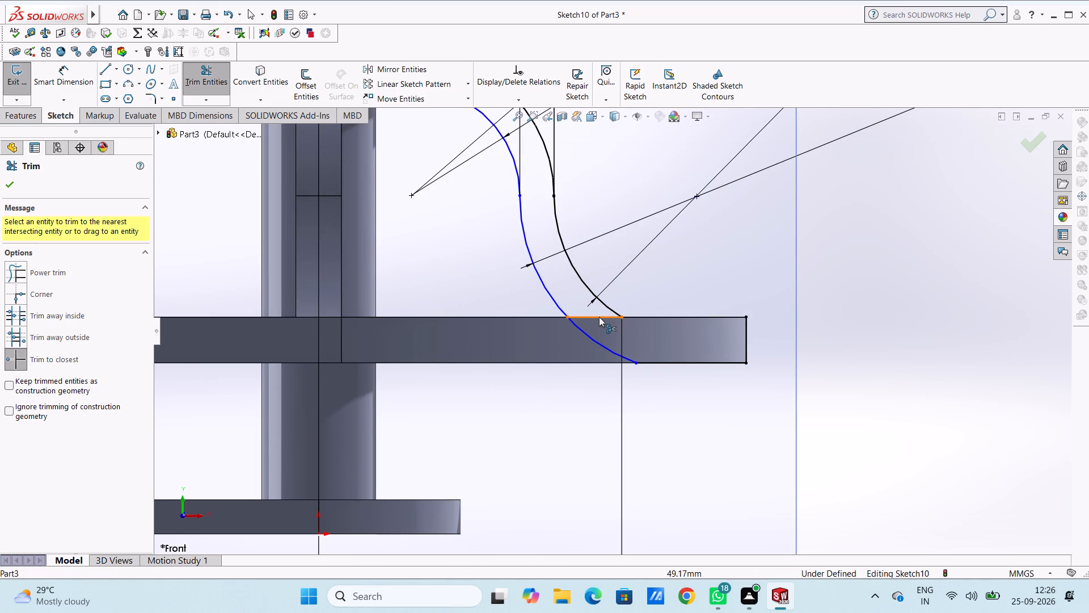
{"action": "left_click", "coordinate": [599, 317]}
{"action": "left_click", "coordinate": [622, 341]}
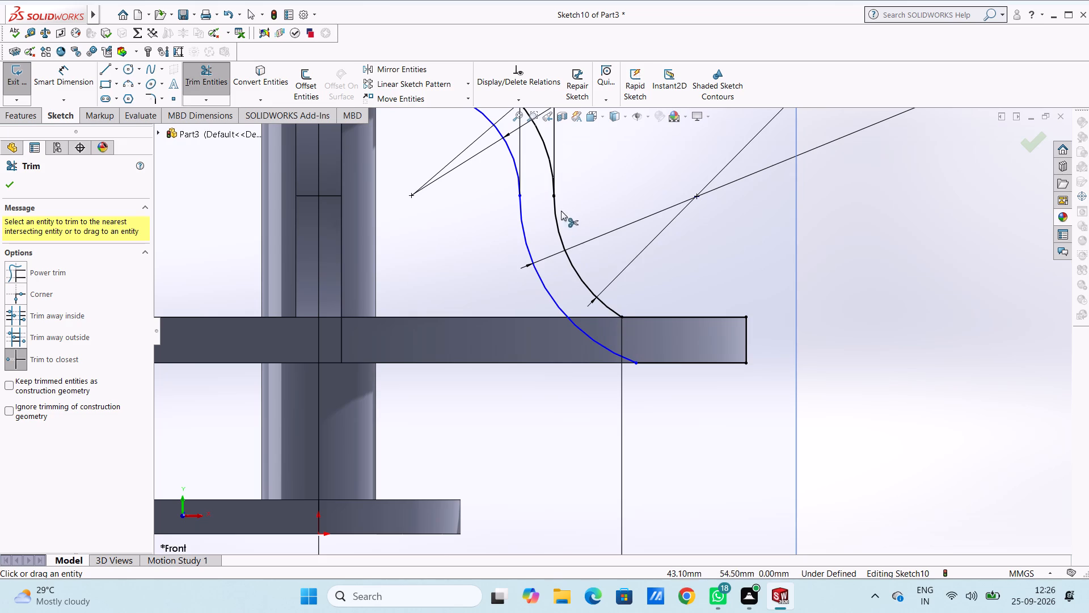
{"action": "scroll", "coordinate": [555, 206], "scroll_direction": "up", "scroll_amount": 4}
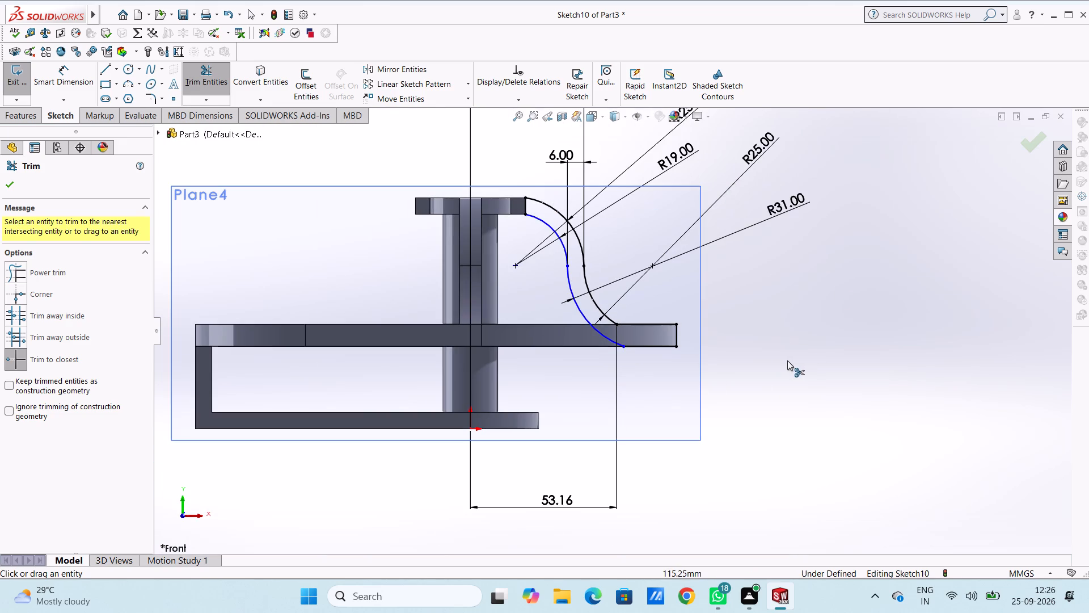
{"action": "key", "text": "Escape"}
{"action": "key", "text": "Escape"}
Dimension the horizontal distance from the origin to the lower end of the inner lower arc.
{"action": "scroll", "coordinate": [590, 254], "scroll_direction": "down", "scroll_amount": 2}
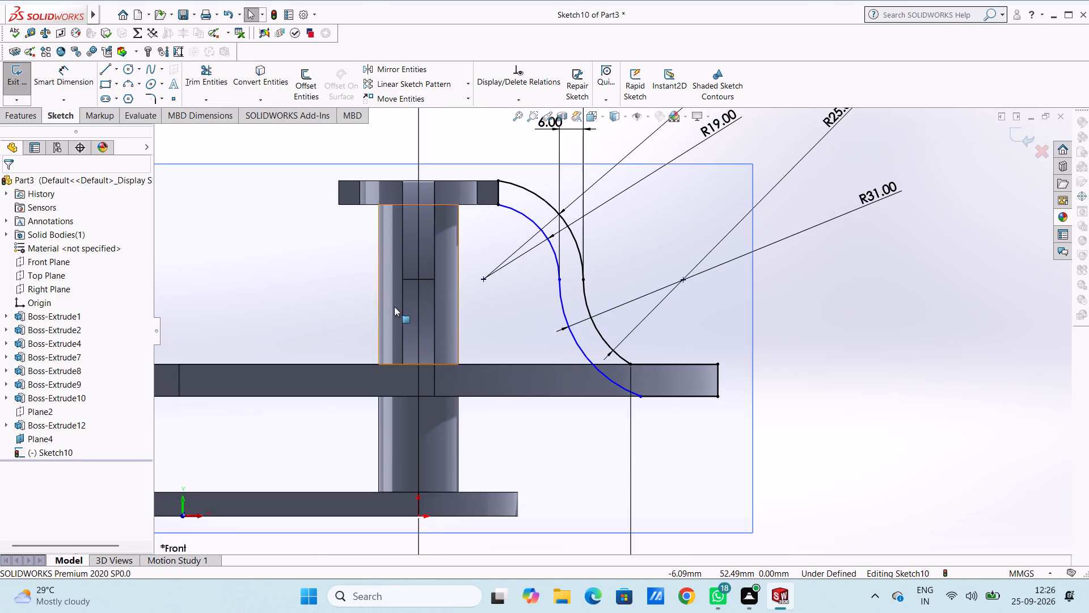
{"action": "left_click", "coordinate": [69, 73]}
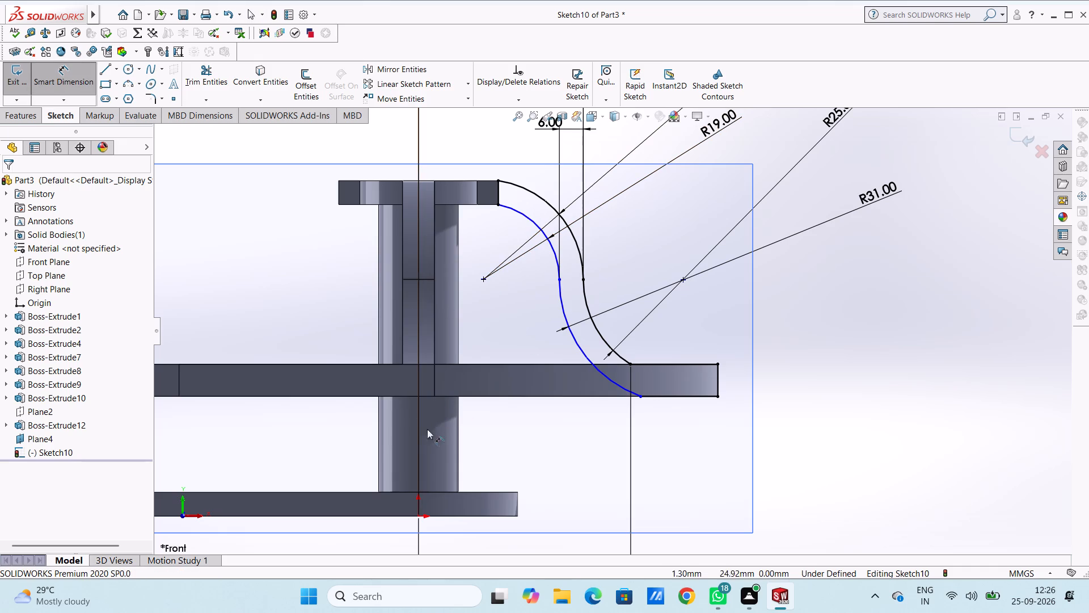
{"action": "left_click", "coordinate": [418, 519]}
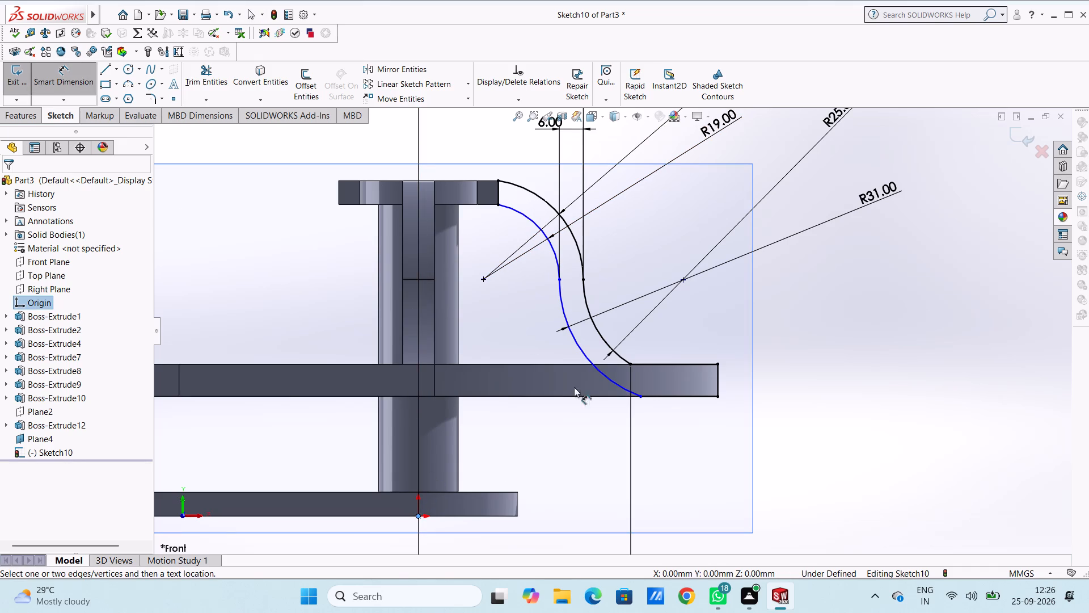
{"action": "left_click", "coordinate": [640, 398]}
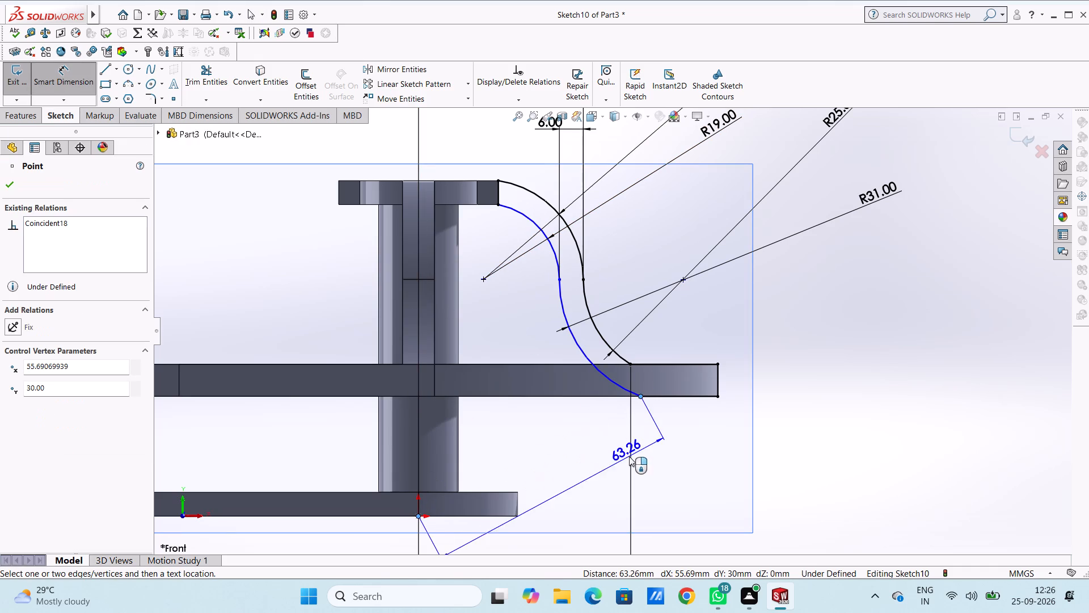
{"action": "scroll", "coordinate": [629, 456], "scroll_direction": "up", "scroll_amount": 4}
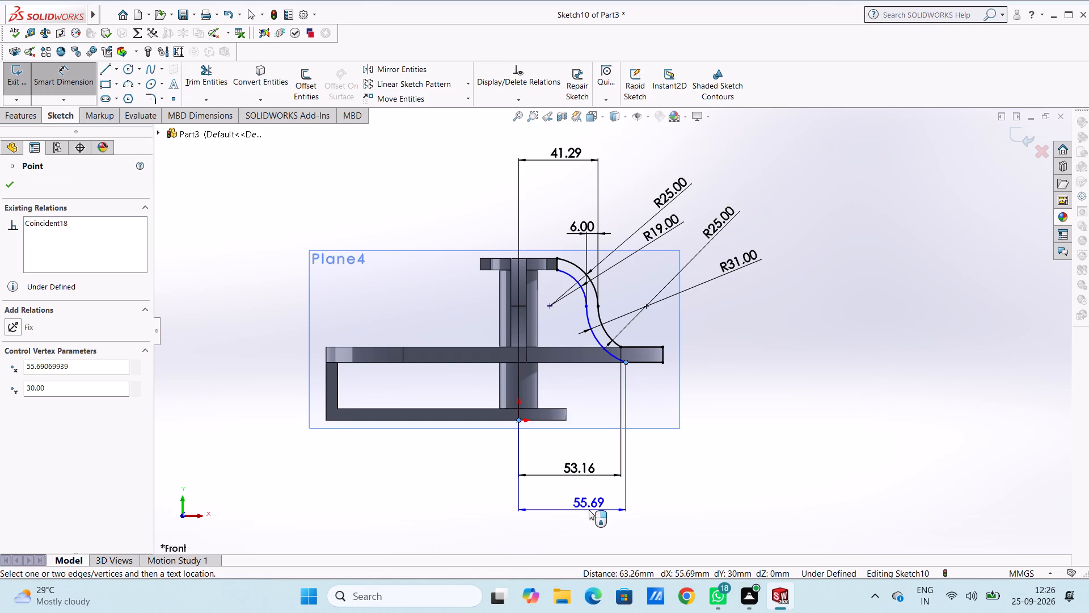
{"action": "left_click", "coordinate": [589, 510]}
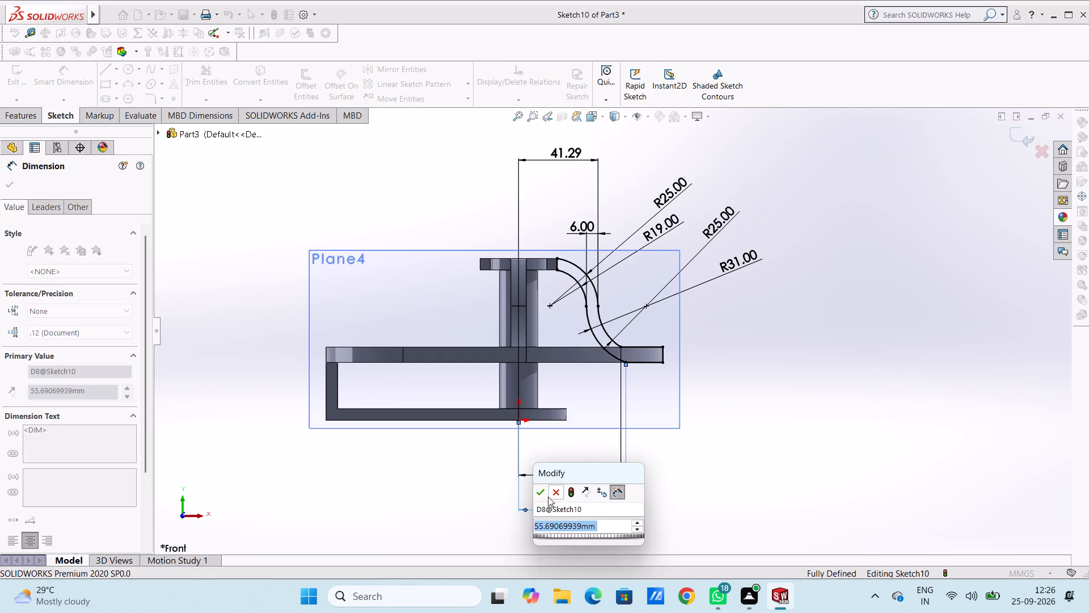
{"action": "left_click", "coordinate": [541, 491]}
{"action": "left_click", "coordinate": [480, 492]}
{"action": "key", "text": "Escape"}
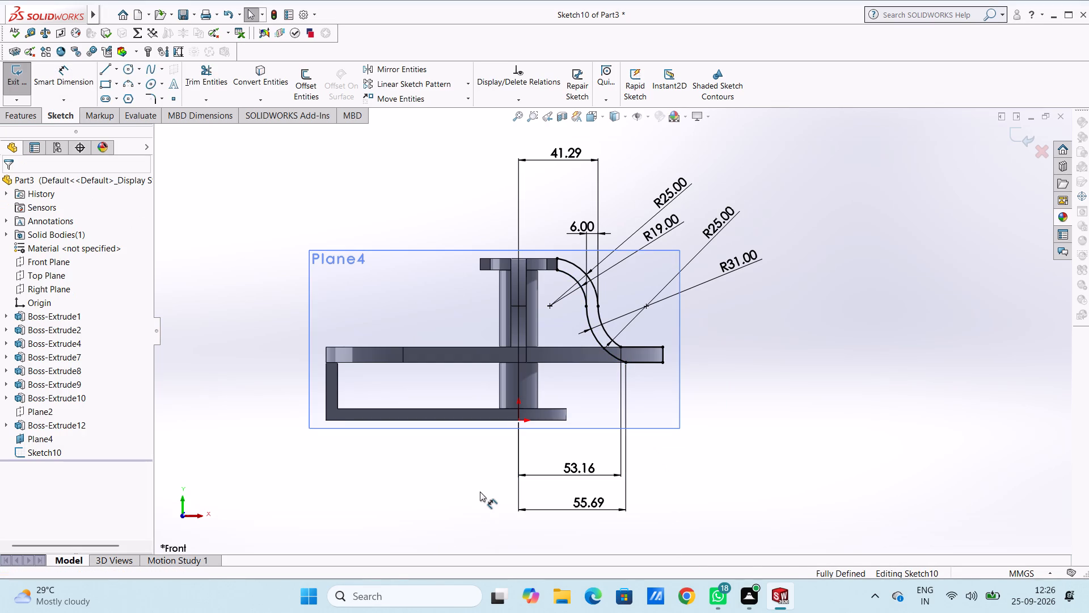
{"action": "key", "text": "Escape"}
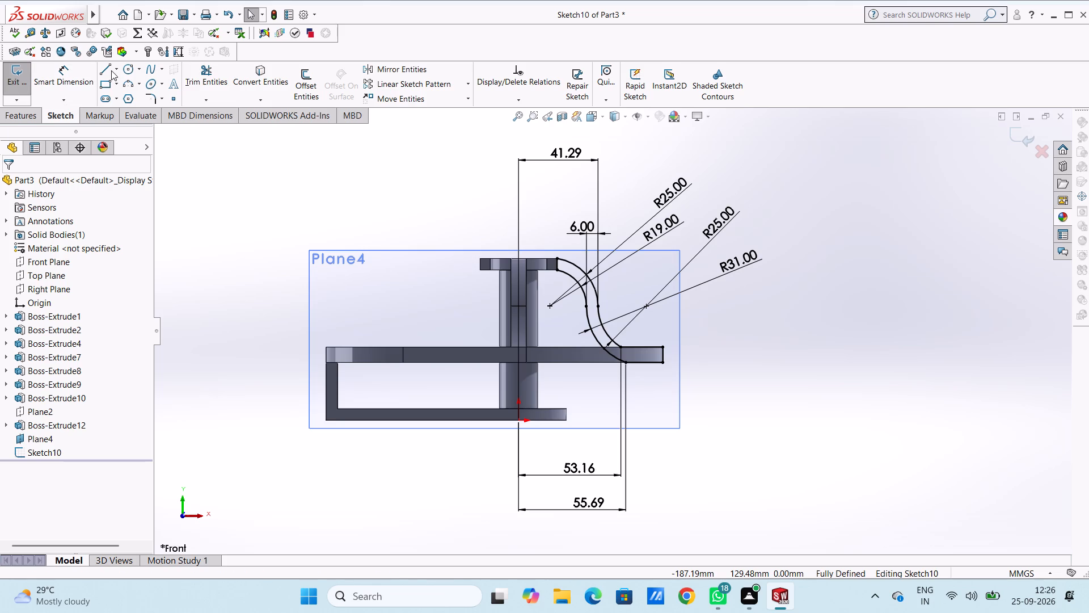
Draw a vertical line on the column's axis from just above the top flange down to the origin.
{"action": "left_click", "coordinate": [111, 70]}
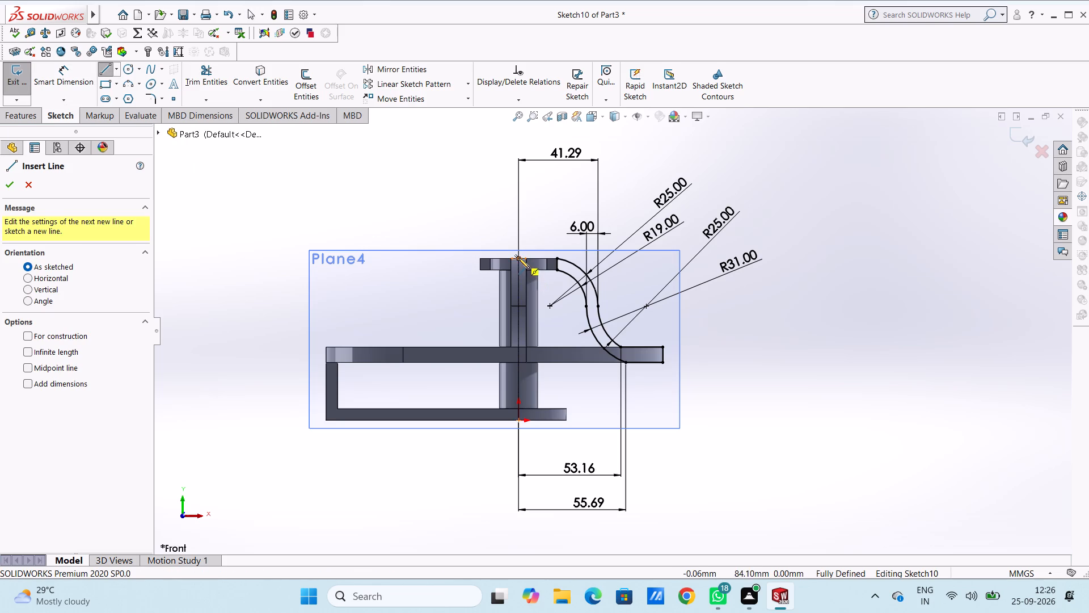
{"action": "left_click", "coordinate": [519, 255]}
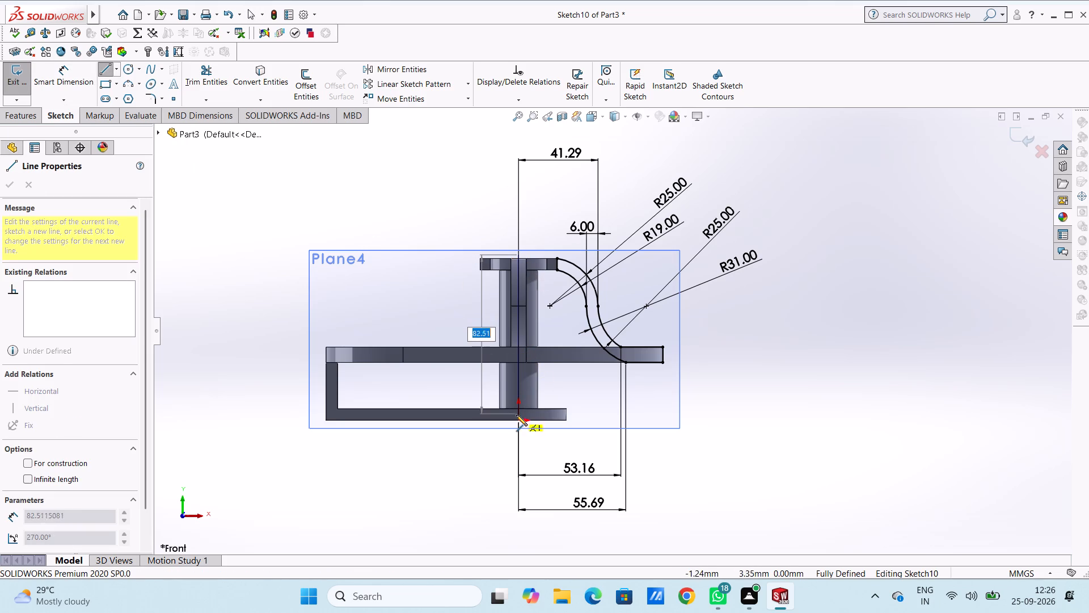
{"action": "left_click", "coordinate": [518, 421]}
{"action": "key", "text": "Escape"}
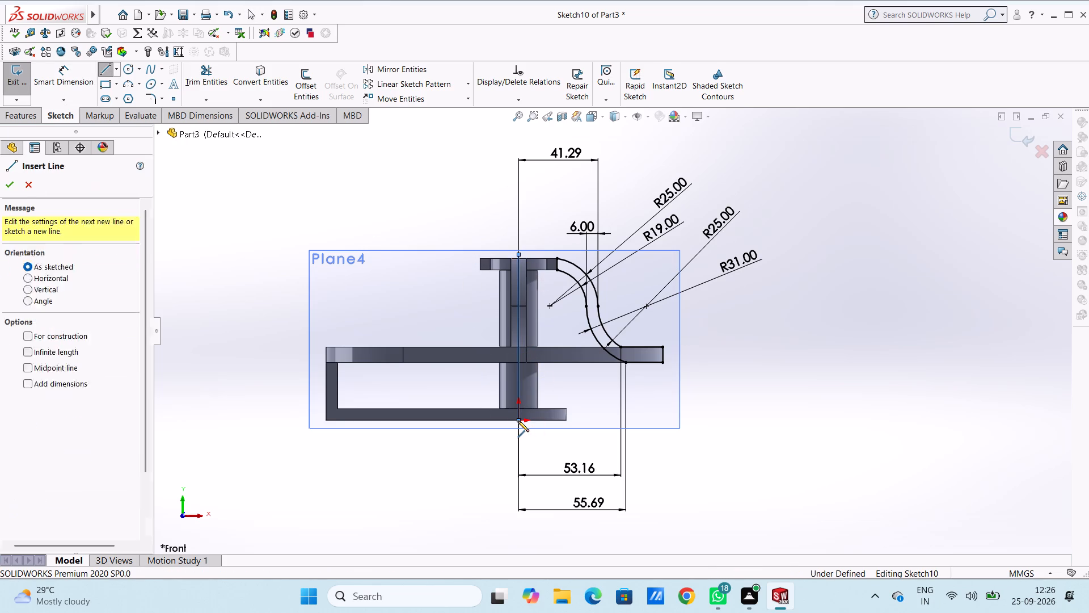
{"action": "key", "text": "Escape"}
{"action": "key", "text": "Escape"}
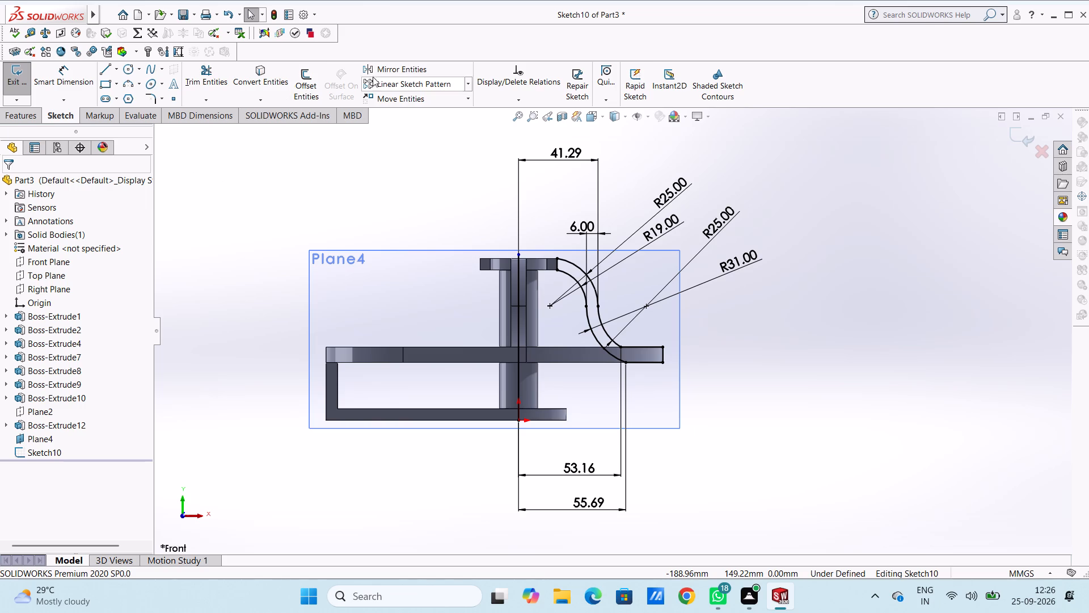
Mirror all eight lines and arcs of the closed S-shaped arm profile about the vertical line on the column's axis, keeping the original.
{"action": "left_click", "coordinate": [376, 67]}
{"action": "scroll", "coordinate": [598, 289], "scroll_direction": "down", "scroll_amount": 3}
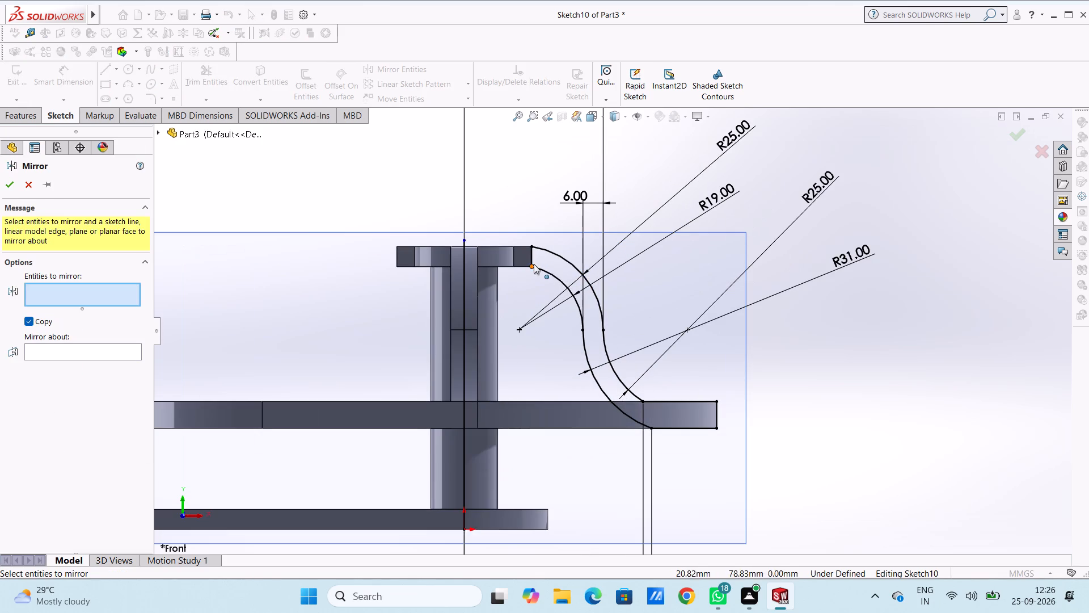
{"action": "left_click", "coordinate": [532, 259]}
{"action": "left_click", "coordinate": [543, 248]}
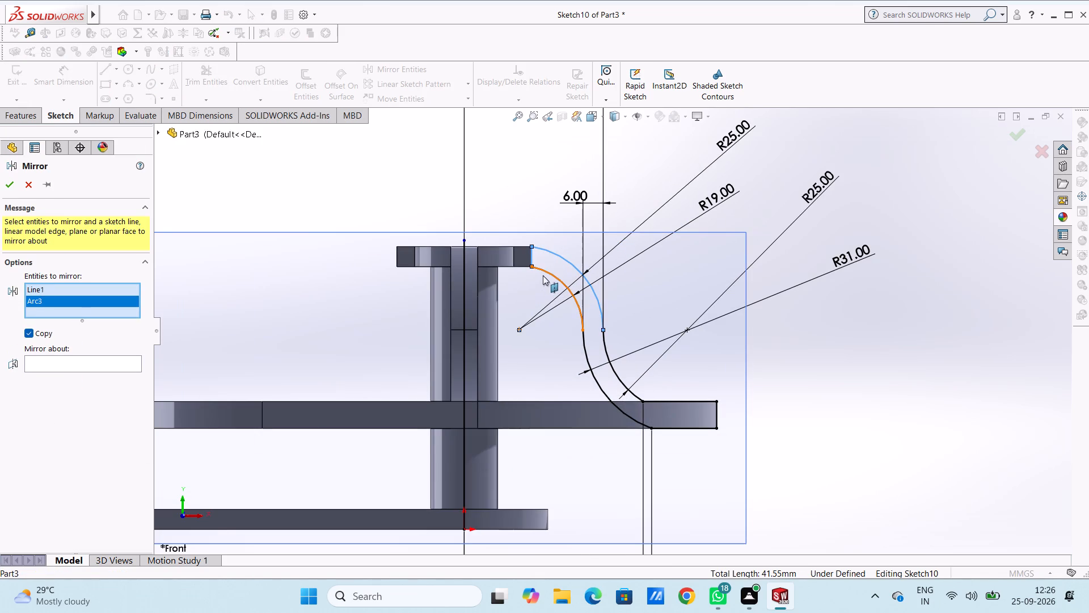
{"action": "left_click", "coordinate": [544, 271]}
{"action": "left_click", "coordinate": [586, 347]}
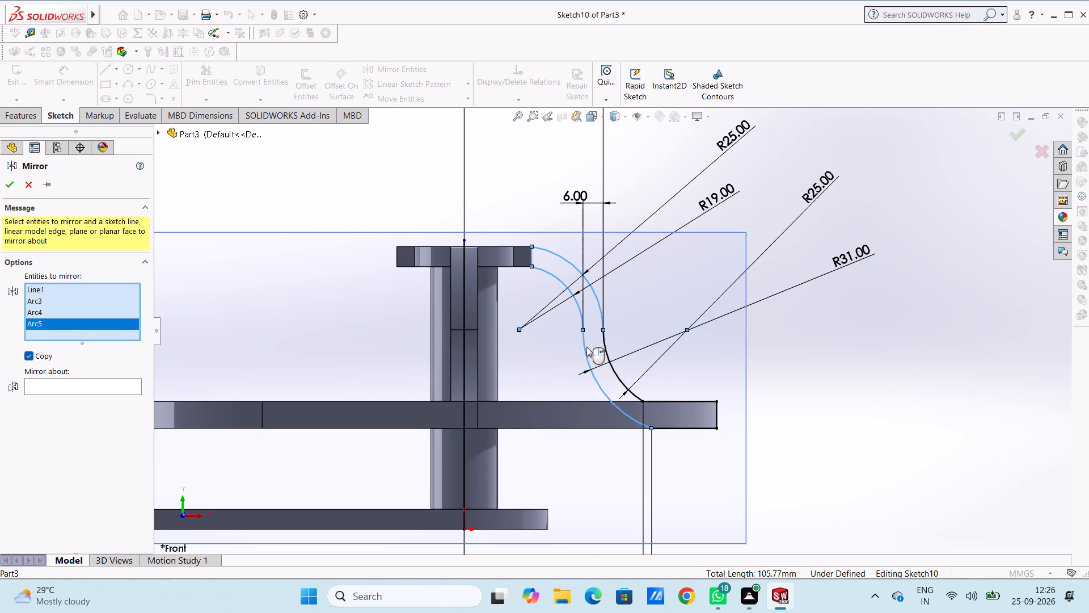
{"action": "left_click", "coordinate": [602, 341]}
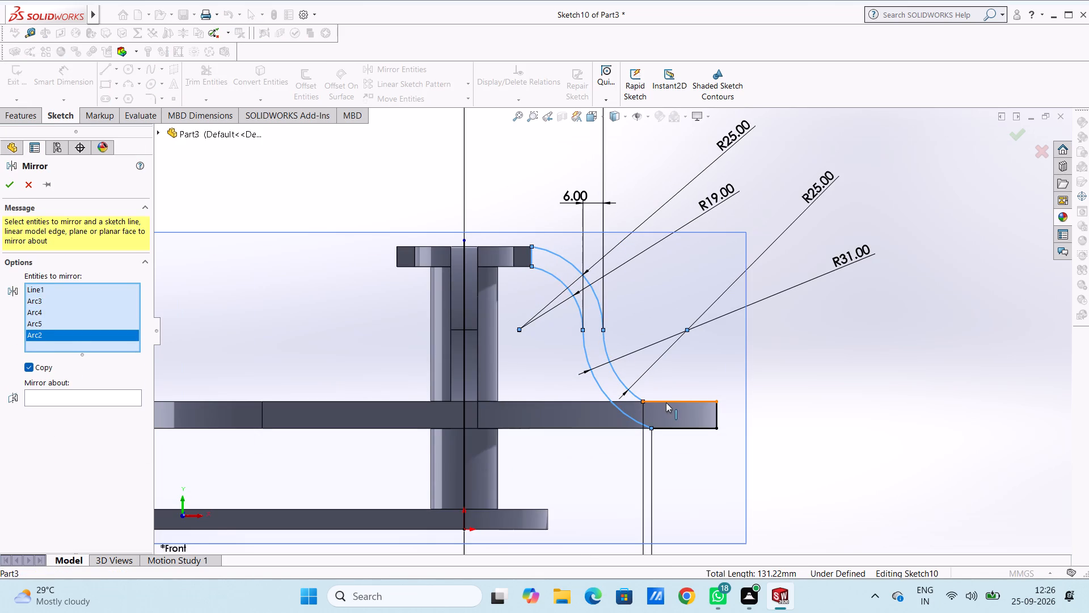
{"action": "left_click", "coordinate": [666, 402]}
{"action": "left_click", "coordinate": [715, 408]}
{"action": "left_click", "coordinate": [710, 425]}
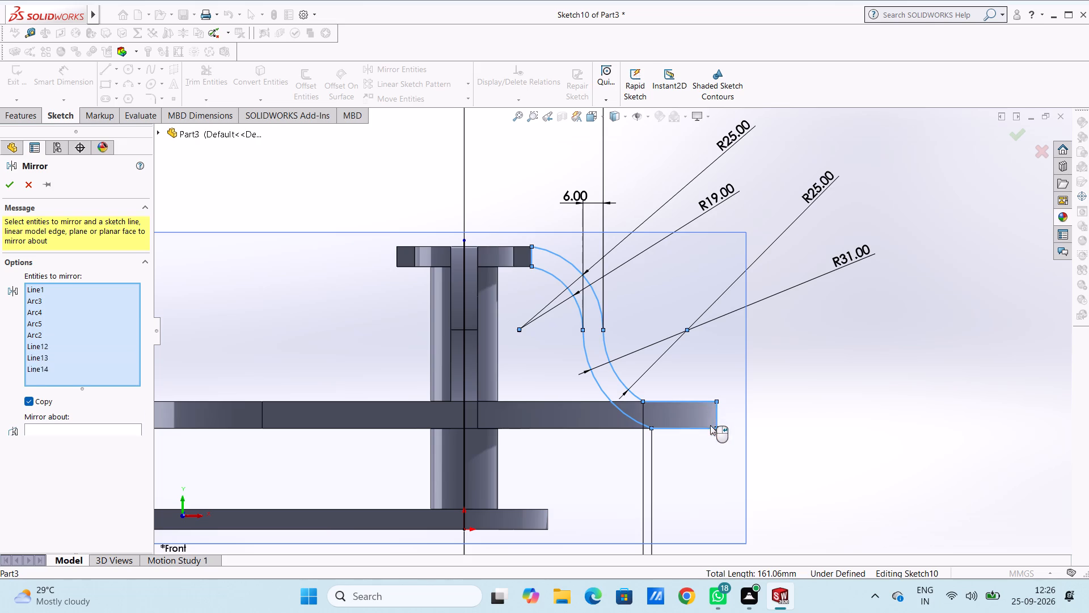
{"action": "left_click", "coordinate": [98, 430]}
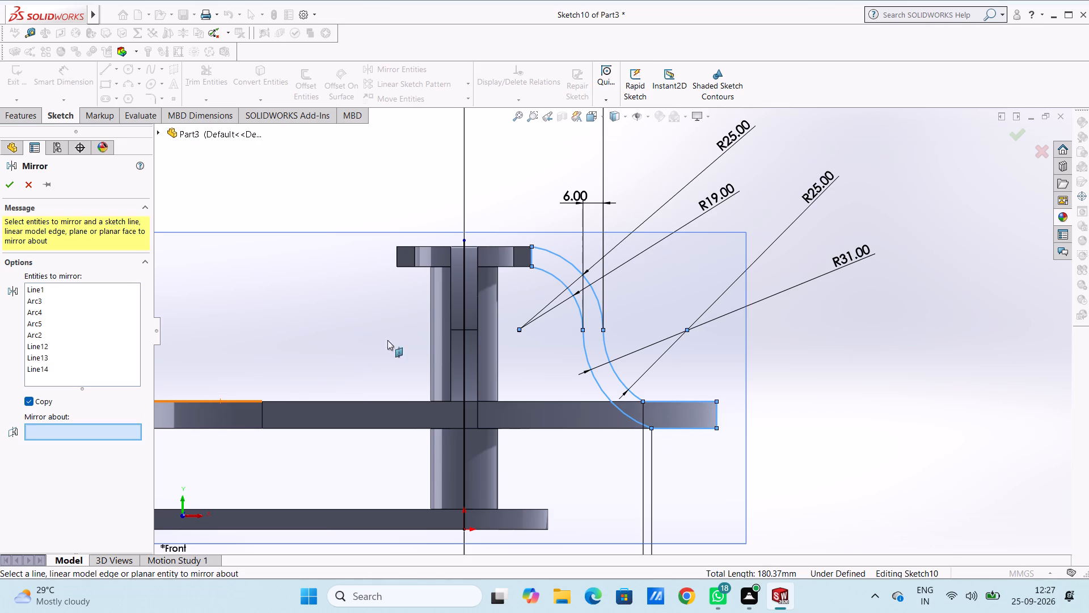
{"action": "left_click", "coordinate": [467, 375]}
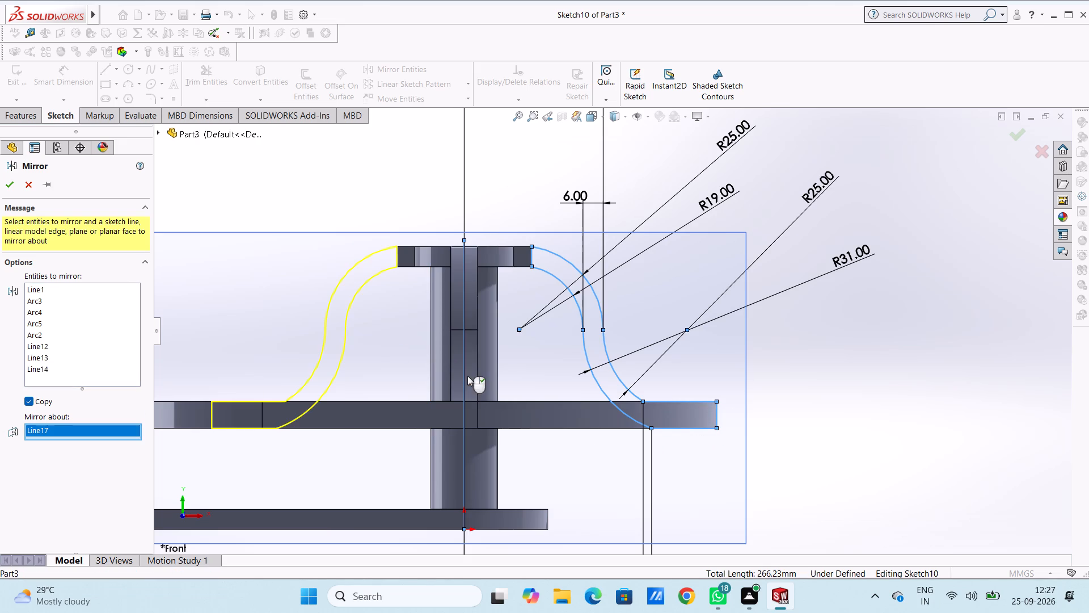
{"action": "left_click", "coordinate": [13, 184]}
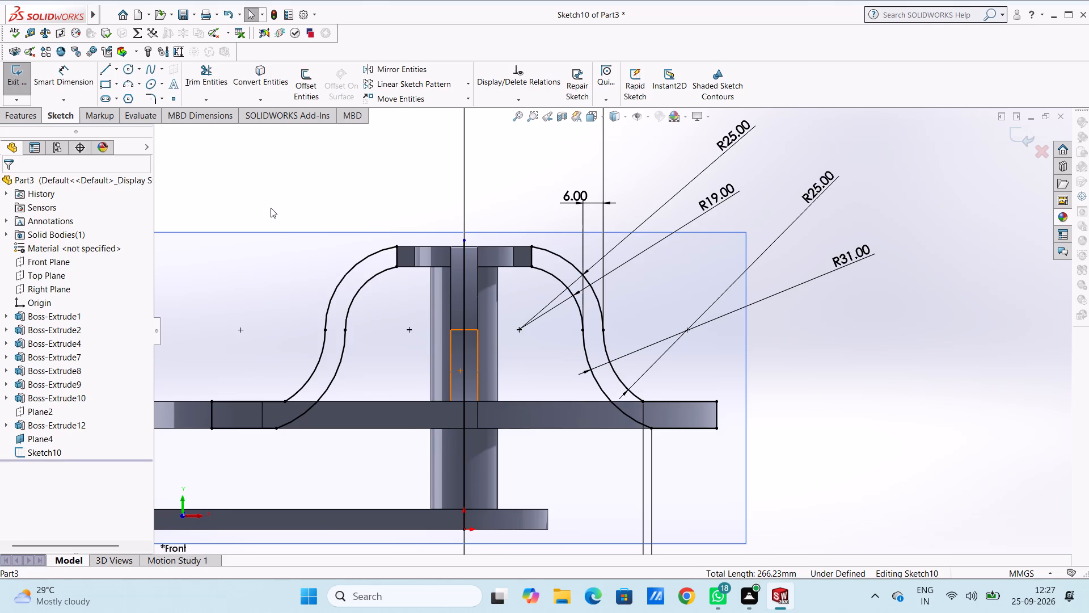
Delete the vertical mirror line on the column's axis from the sketch.
{"action": "scroll", "coordinate": [271, 208], "scroll_direction": "up", "scroll_amount": 3}
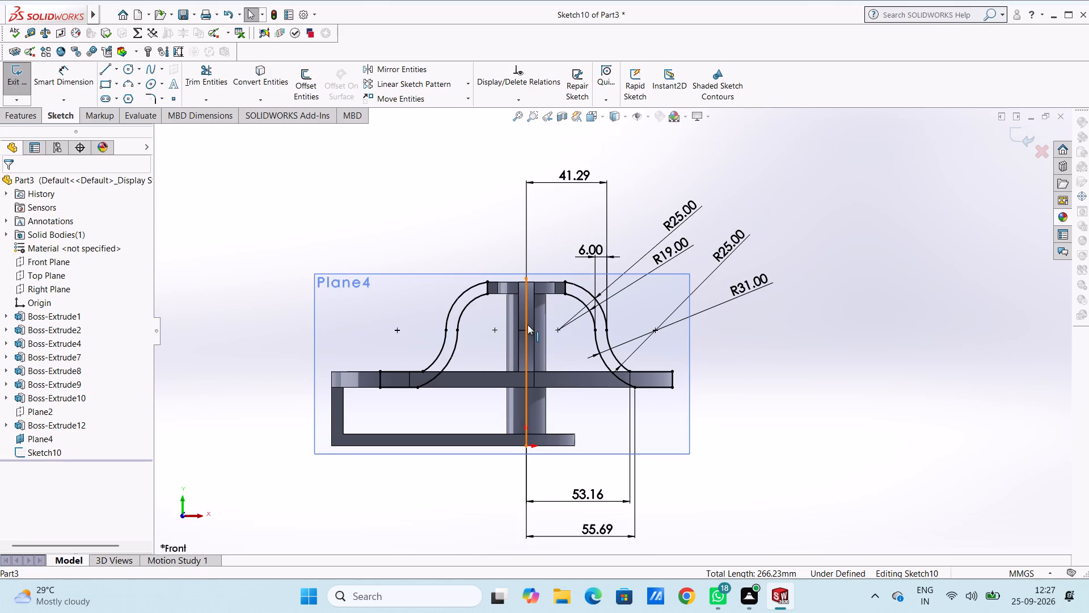
{"action": "left_click", "coordinate": [527, 325]}
{"action": "key", "text": "Delete"}
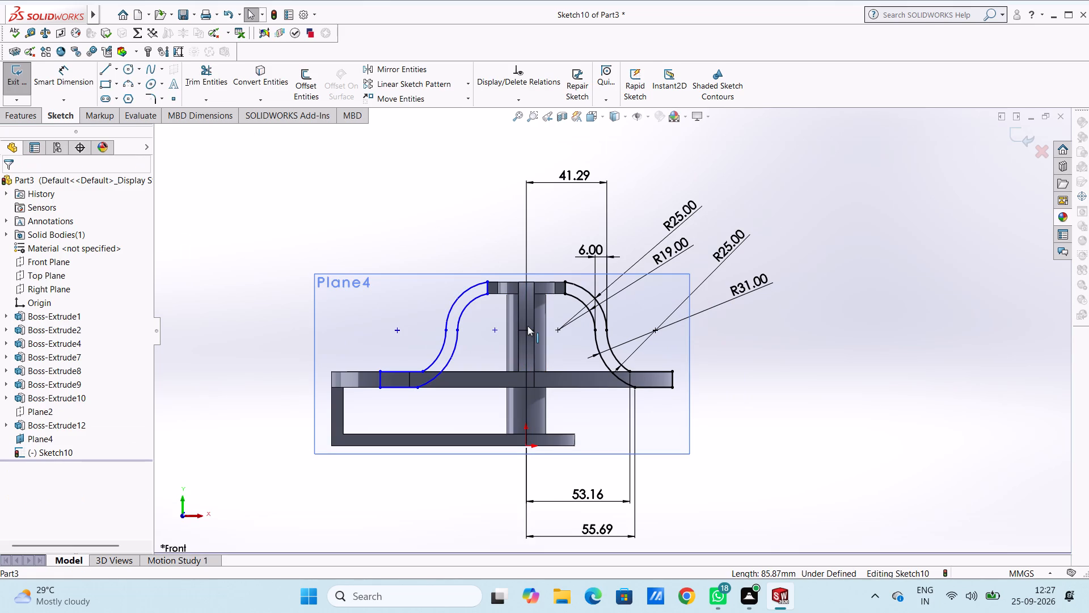
Extrude both S-shaped arm regions as a merged boss, Mid Plane, with a total depth of 6 mm.
{"action": "scroll", "coordinate": [527, 326], "scroll_direction": "up", "scroll_amount": 1}
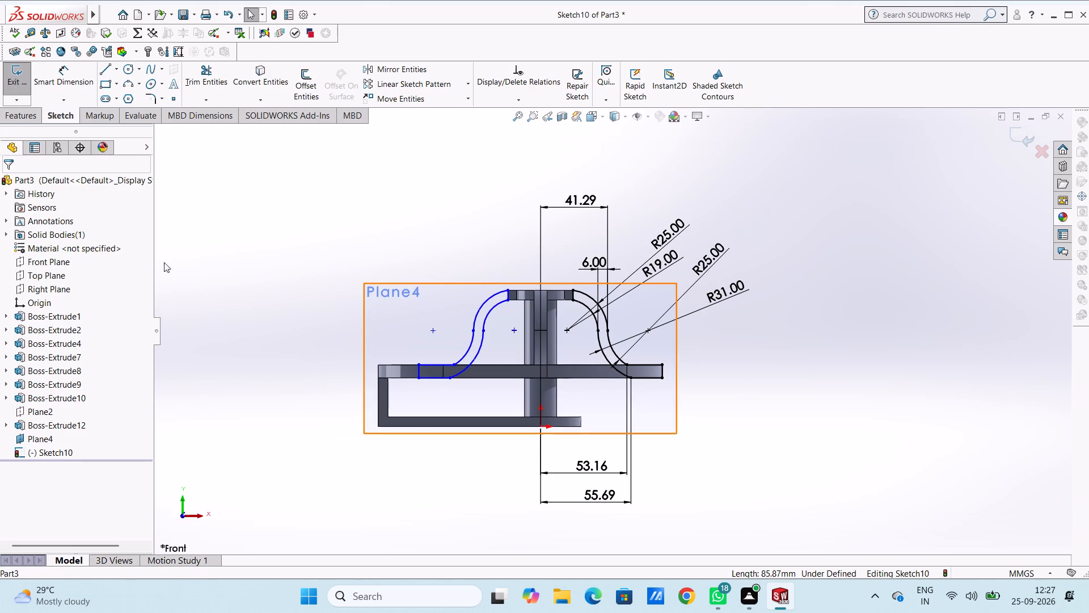
{"action": "left_click", "coordinate": [23, 119]}
{"action": "left_click", "coordinate": [26, 91]}
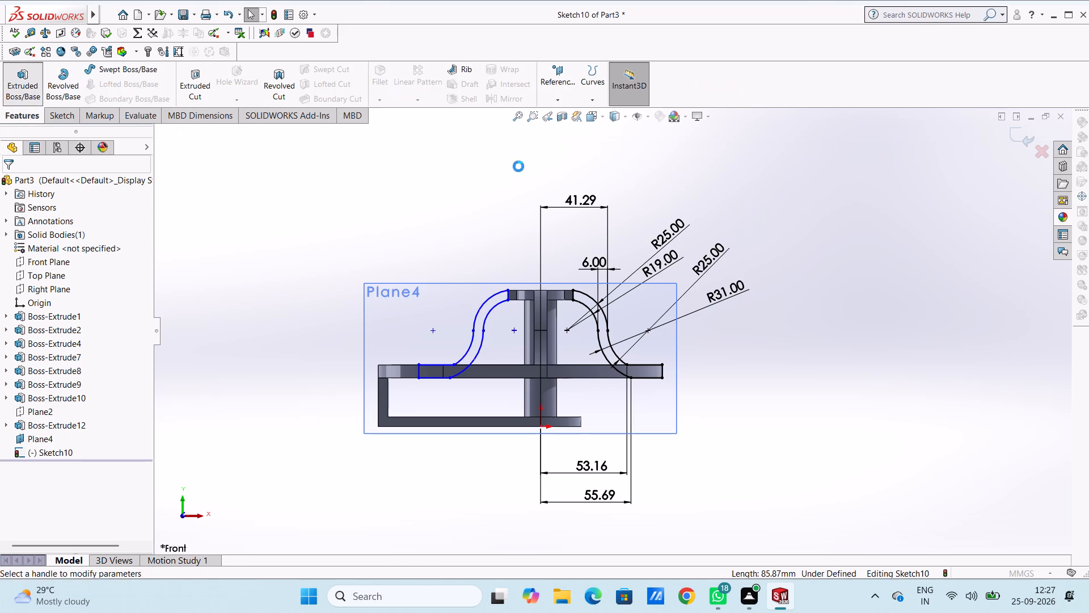
{"action": "middle_click_drag", "start_coordinate": [780, 195], "coordinate": [750, 304]}
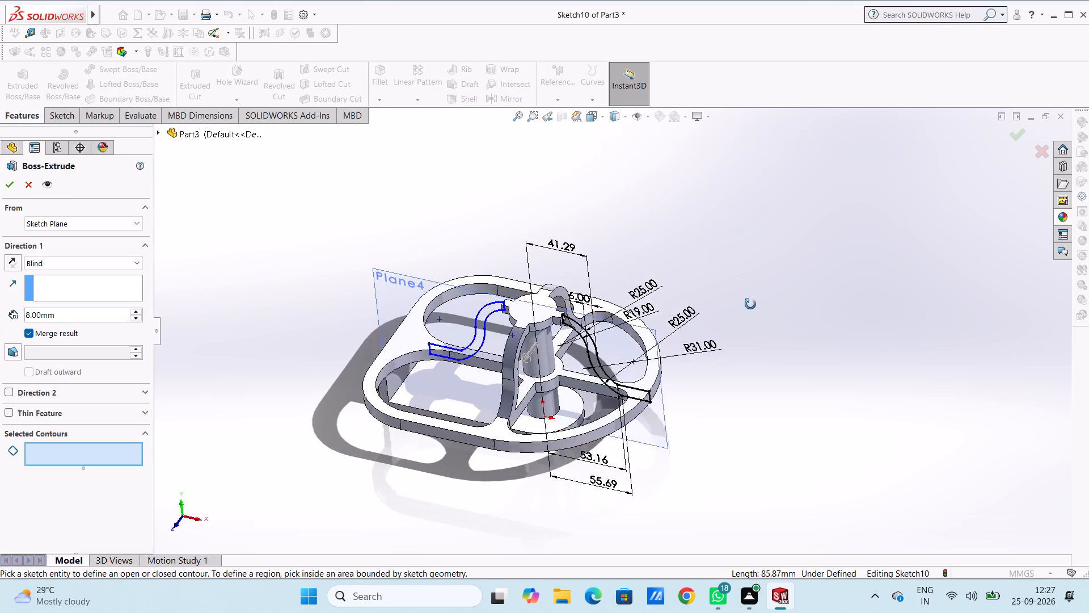
{"action": "middle_click_drag", "start_coordinate": [750, 304], "coordinate": [754, 308]}
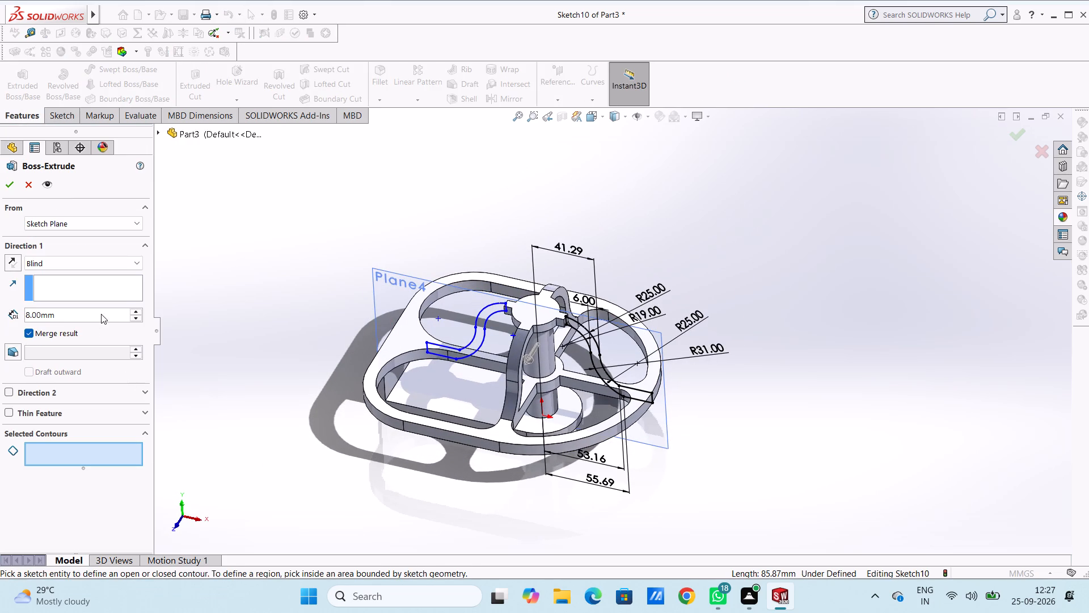
{"action": "double_click", "coordinate": [102, 306]}
{"action": "double_click", "coordinate": [104, 316]}
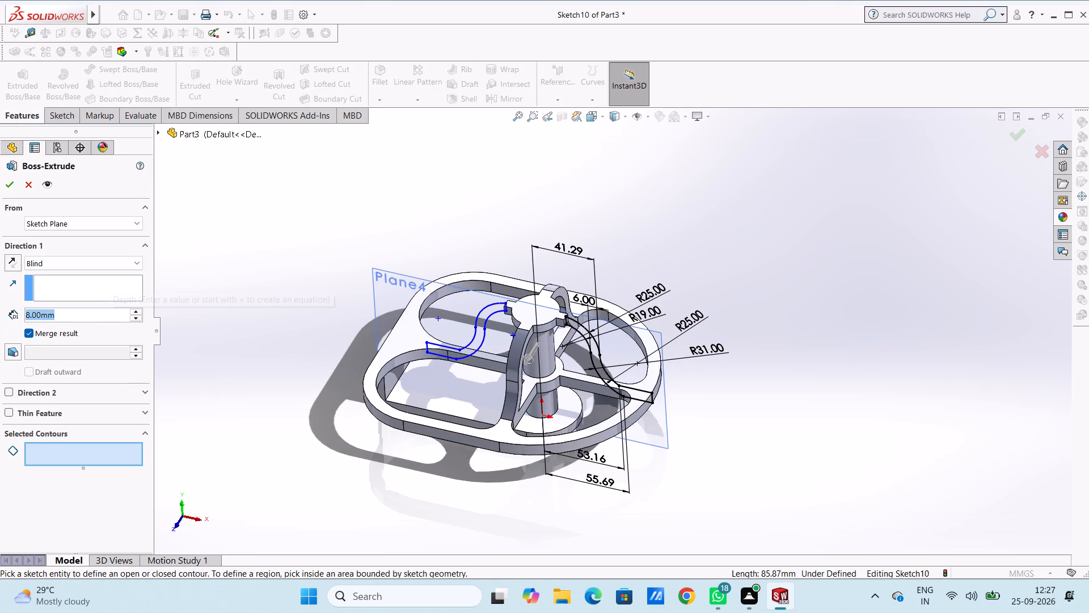
{"action": "key", "text": "6"}
{"action": "key", "text": "Return"}
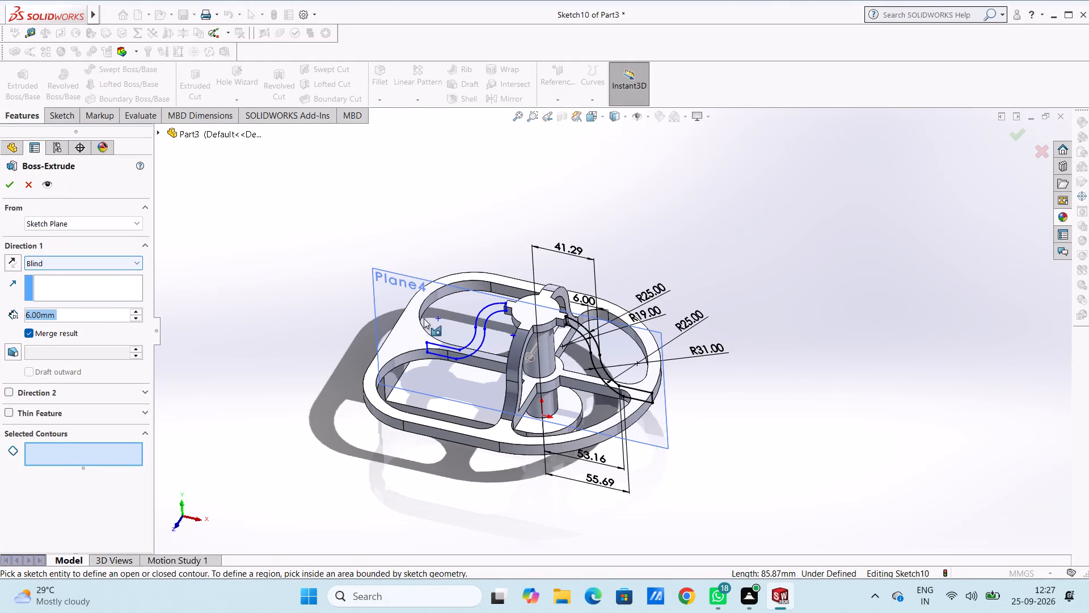
{"action": "left_click", "coordinate": [479, 333]}
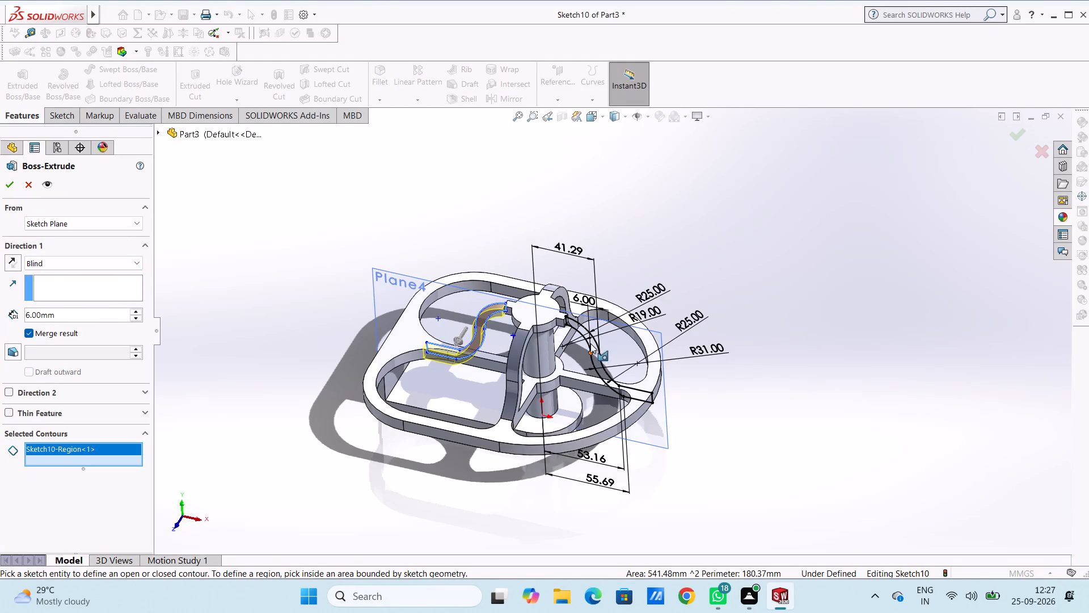
{"action": "left_click", "coordinate": [591, 341]}
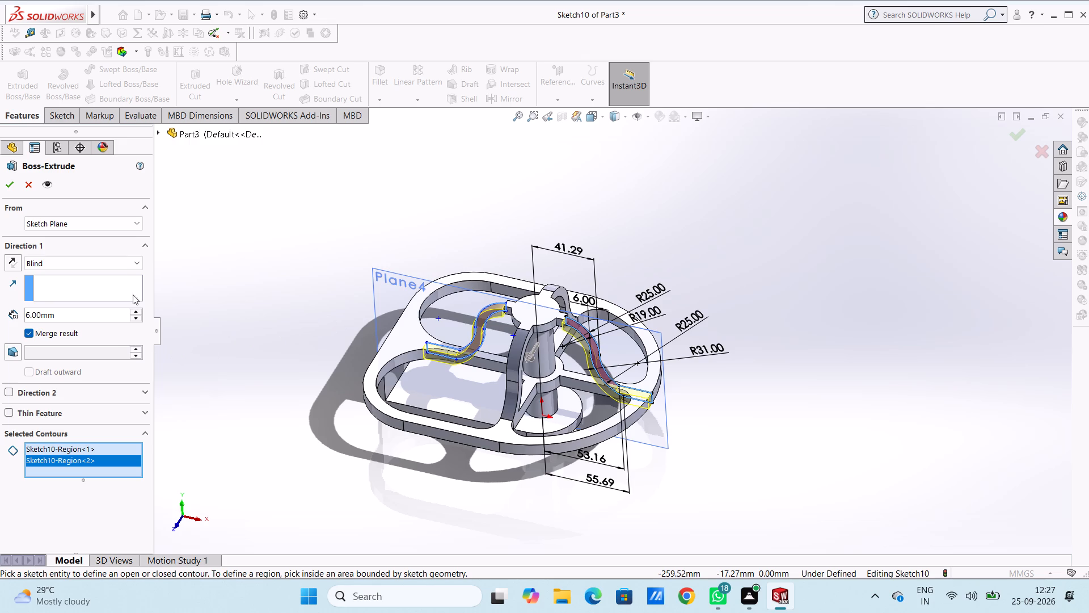
{"action": "left_click", "coordinate": [126, 262]}
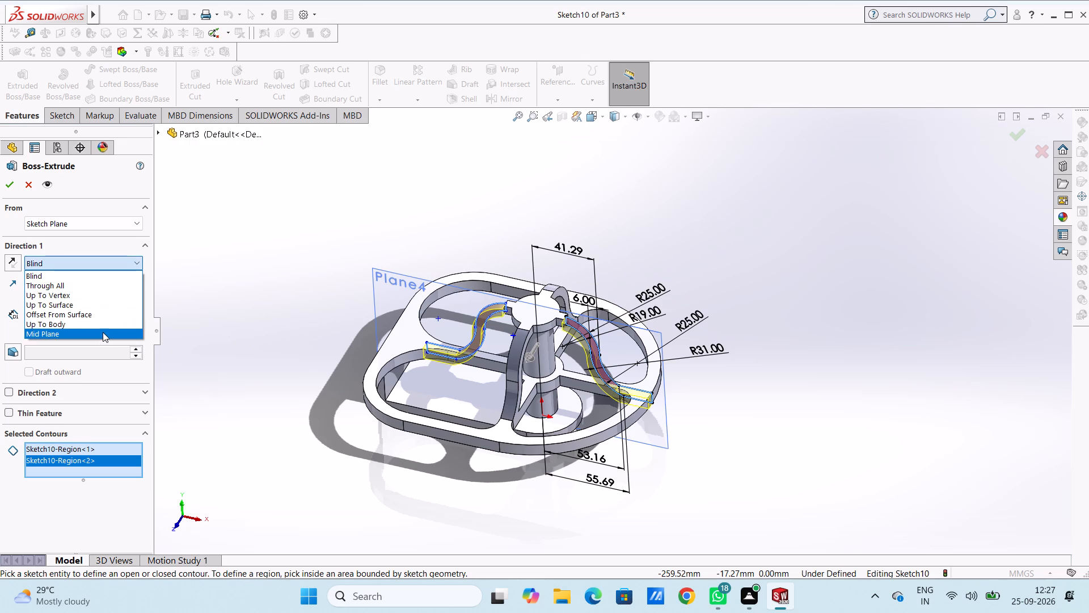
{"action": "left_click", "coordinate": [103, 332]}
{"action": "middle_click_drag", "start_coordinate": [283, 235], "coordinate": [286, 322]}
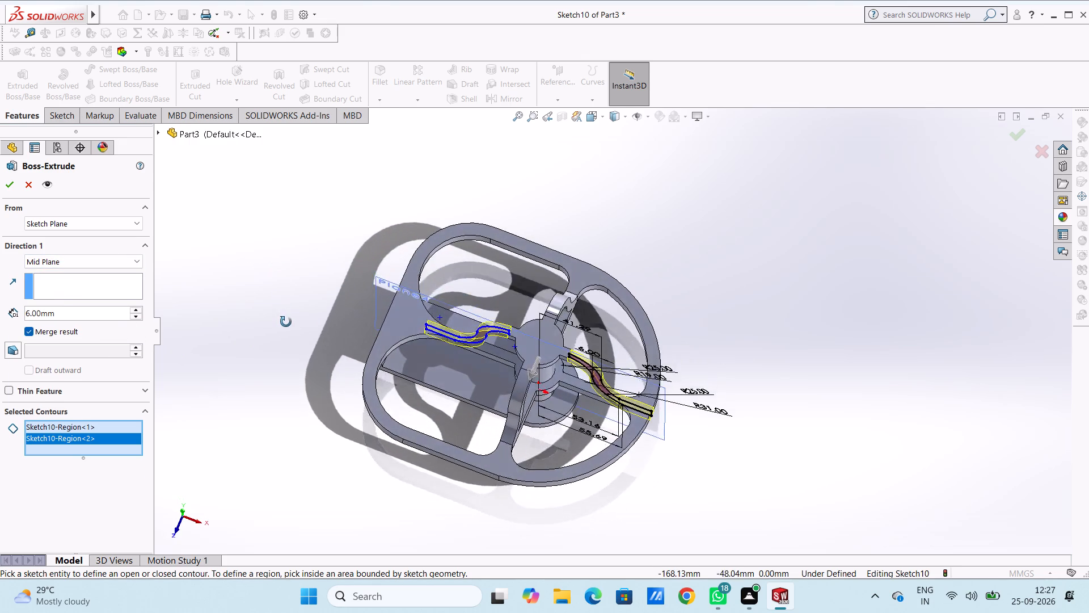
{"action": "middle_click_drag", "start_coordinate": [286, 322], "coordinate": [278, 343]}
{"action": "middle_click", "coordinate": [278, 343]}
{"action": "middle_click_drag", "start_coordinate": [279, 343], "coordinate": [289, 342]}
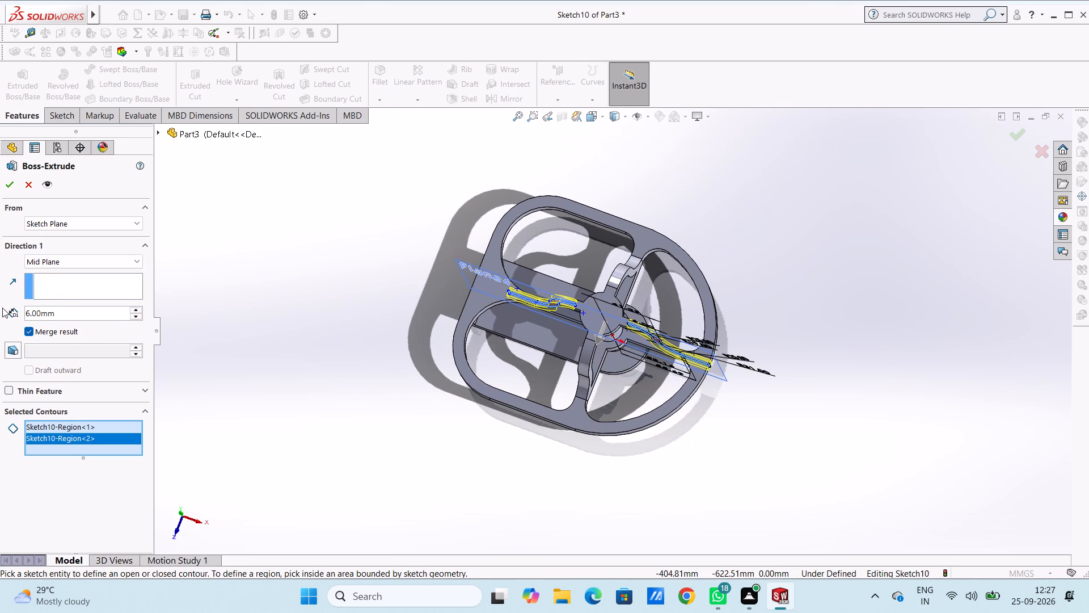
{"action": "left_click", "coordinate": [10, 186]}
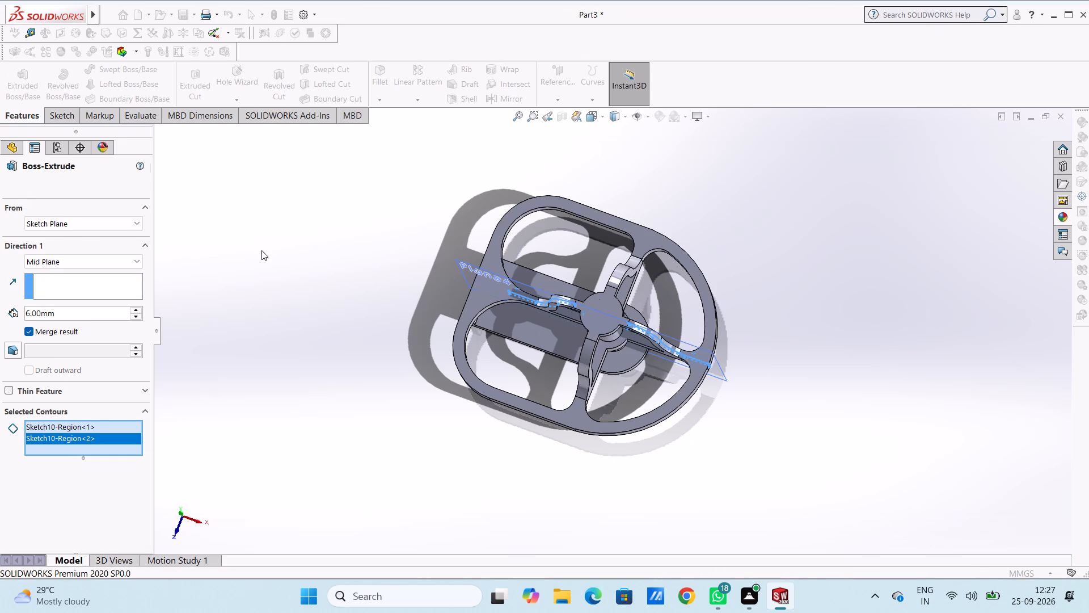
{"action": "left_click", "coordinate": [277, 255]}
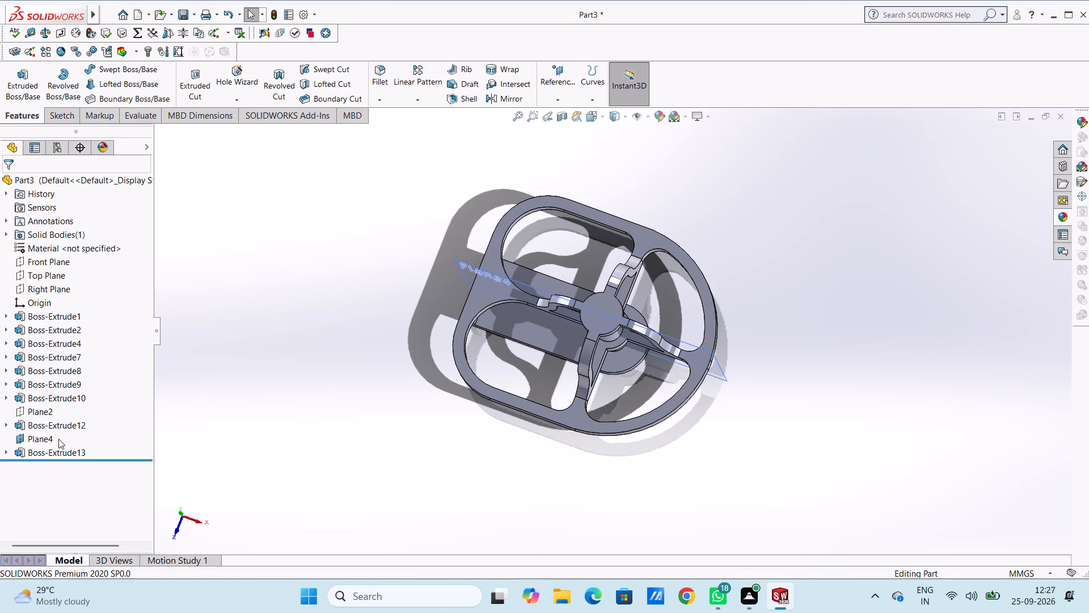
Hide the reference plane Plane4.
{"action": "left_click", "coordinate": [52, 438]}
{"action": "left_click", "coordinate": [76, 422]}
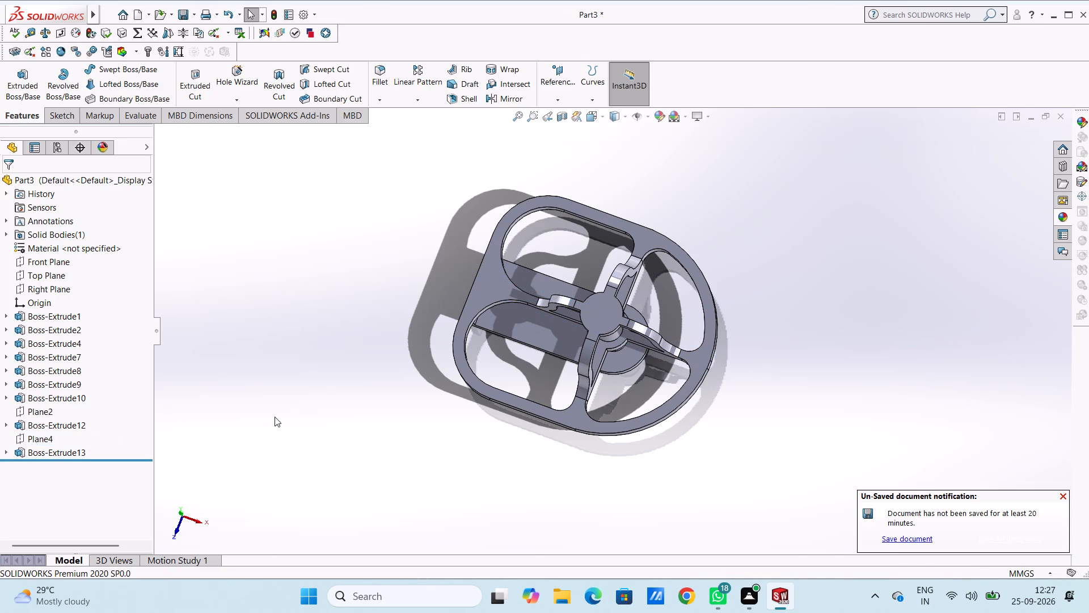
{"action": "left_click", "coordinate": [275, 417]}
Examine the new curved arms and how they join the top flange and the plate from several angles.
{"action": "middle_click_drag", "start_coordinate": [297, 367], "coordinate": [326, 274]}
{"action": "middle_click_drag", "start_coordinate": [394, 443], "coordinate": [377, 435]}
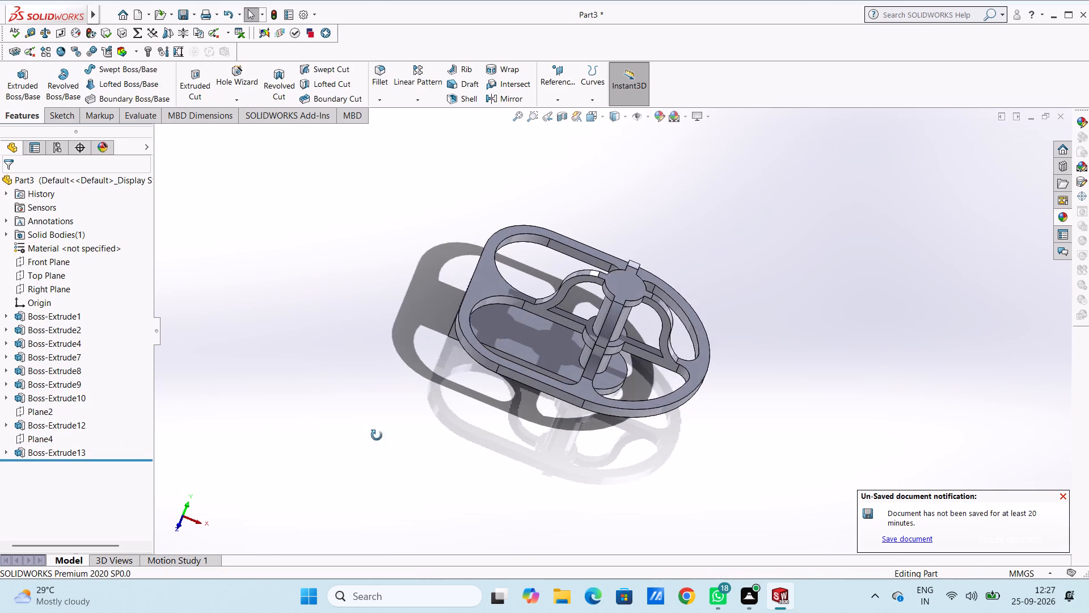
{"action": "middle_click_drag", "start_coordinate": [377, 435], "coordinate": [323, 468]}
{"action": "scroll", "coordinate": [330, 418], "scroll_direction": "down", "scroll_amount": 1}
{"action": "scroll", "coordinate": [446, 379], "scroll_direction": "up", "scroll_amount": 2}
{"action": "middle_click_drag", "start_coordinate": [480, 335], "coordinate": [515, 372]}
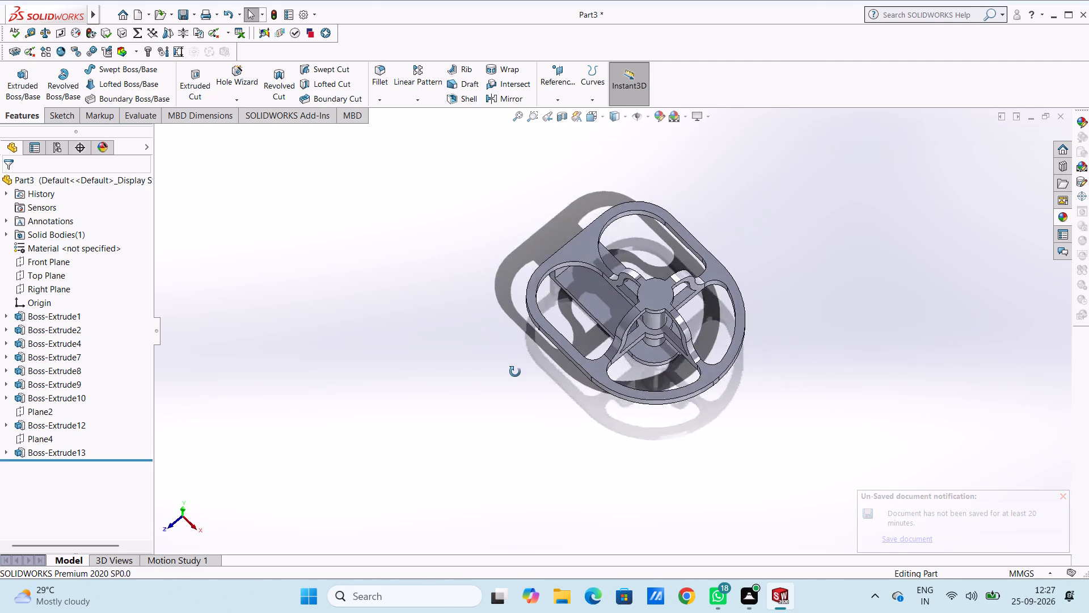
{"action": "middle_click_drag", "start_coordinate": [515, 372], "coordinate": [538, 240]}
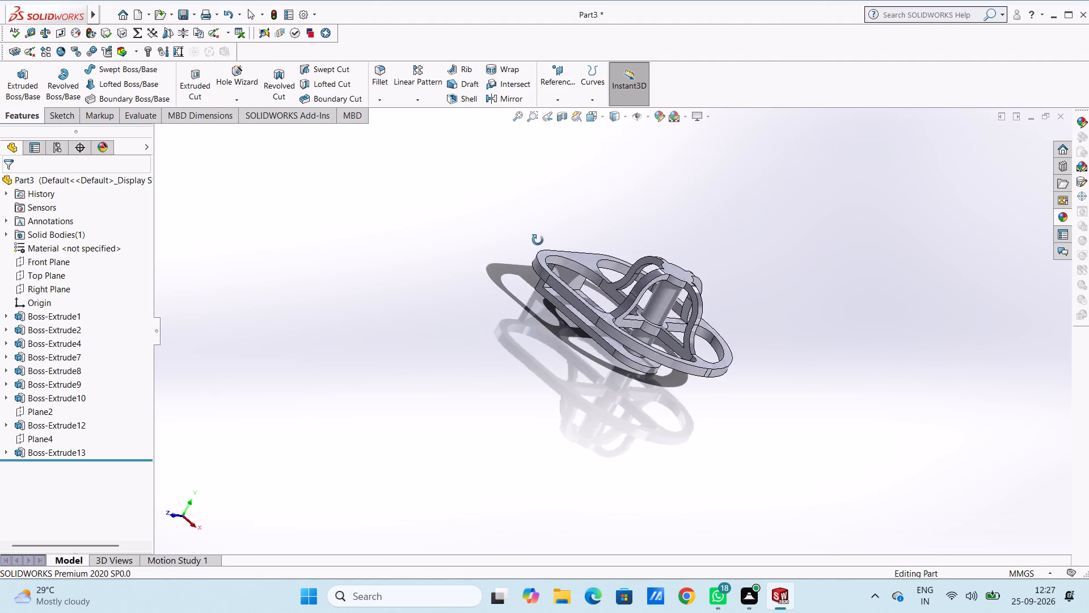
{"action": "middle_click_drag", "start_coordinate": [538, 240], "coordinate": [548, 370]}
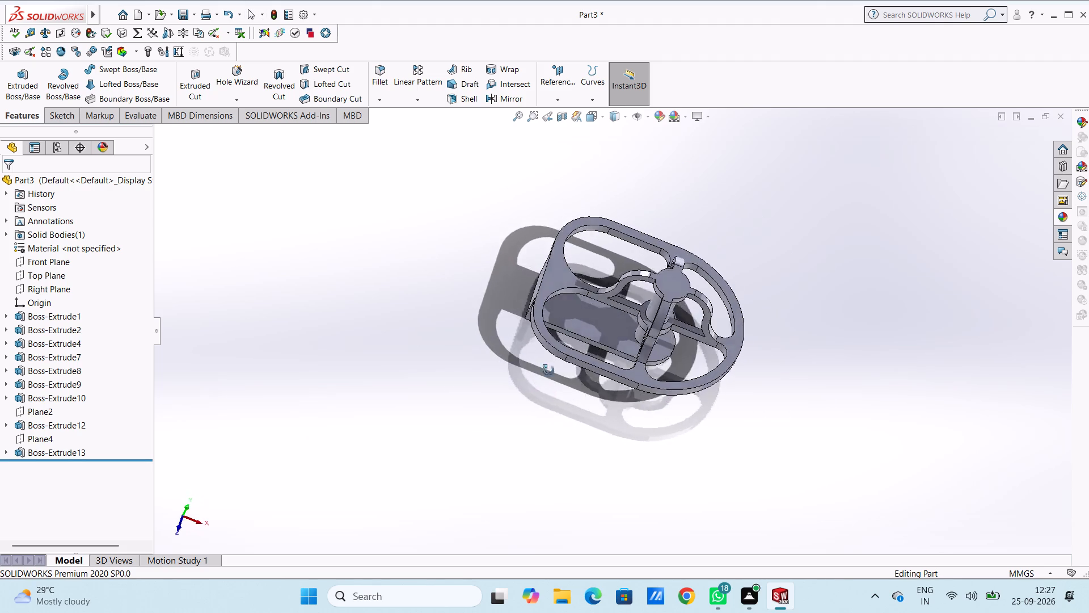
{"action": "middle_click_drag", "start_coordinate": [548, 370], "coordinate": [577, 303]}
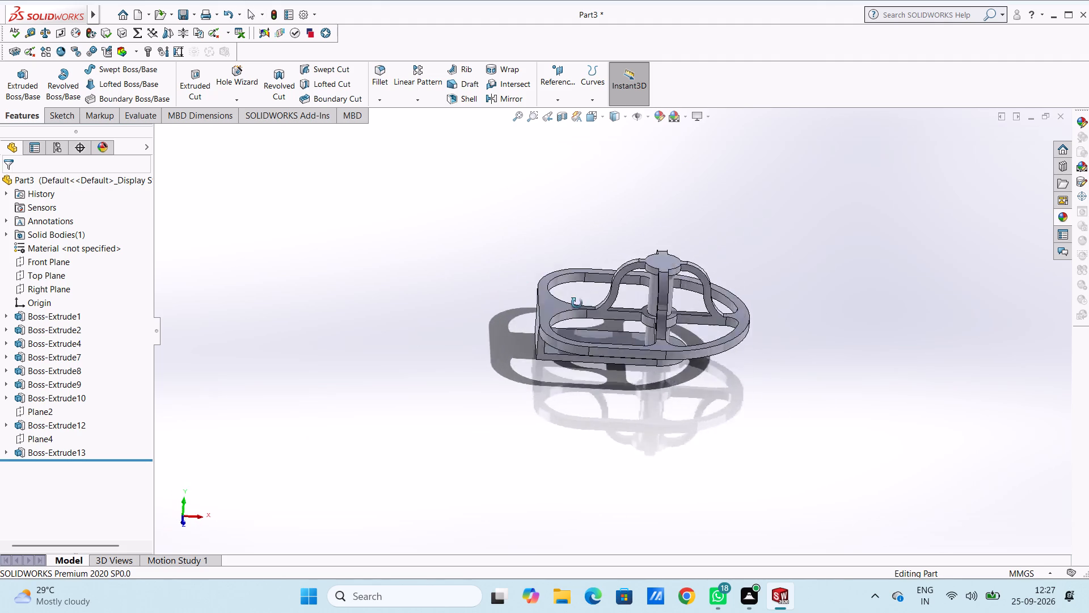
{"action": "middle_click_drag", "start_coordinate": [577, 303], "coordinate": [531, 328]}
{"action": "middle_click", "coordinate": [526, 326]}
{"action": "middle_click_drag", "start_coordinate": [529, 328], "coordinate": [534, 330]}
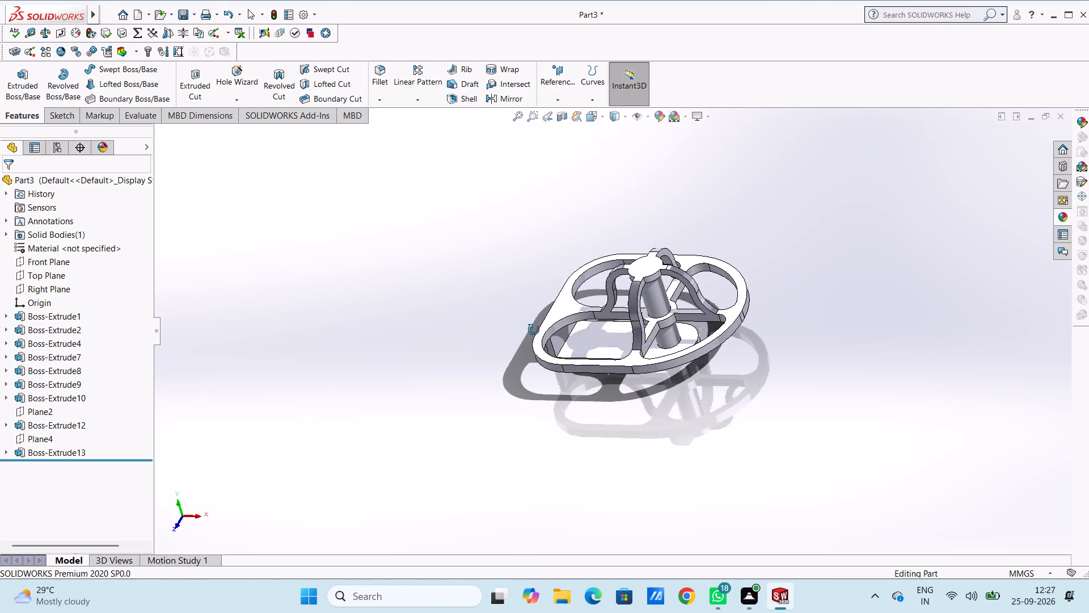
{"action": "middle_click_drag", "start_coordinate": [534, 330], "coordinate": [614, 376]}
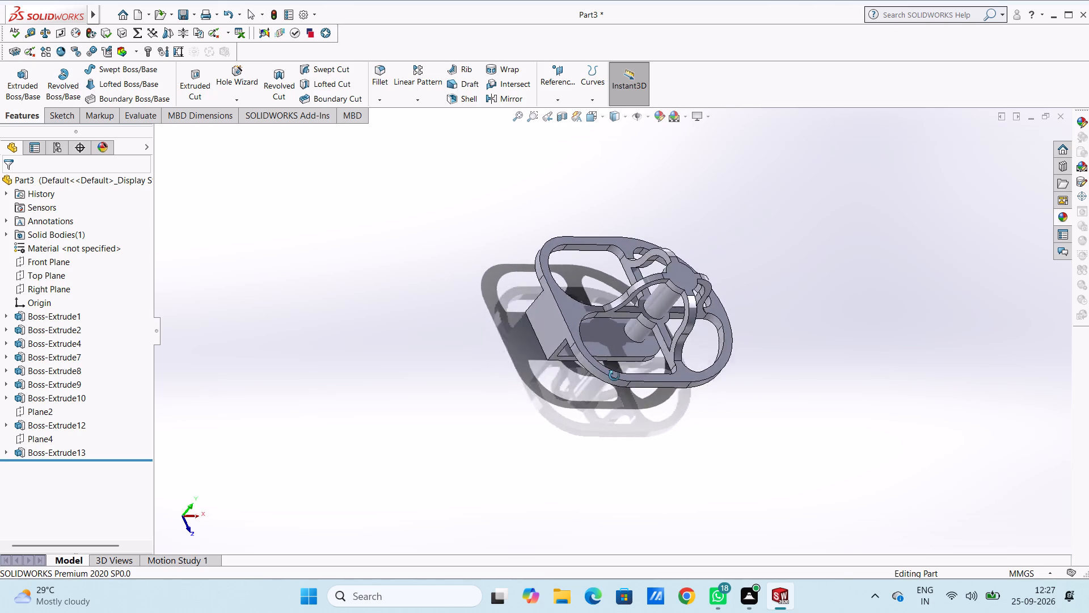
{"action": "middle_click_drag", "start_coordinate": [614, 376], "coordinate": [522, 247]}
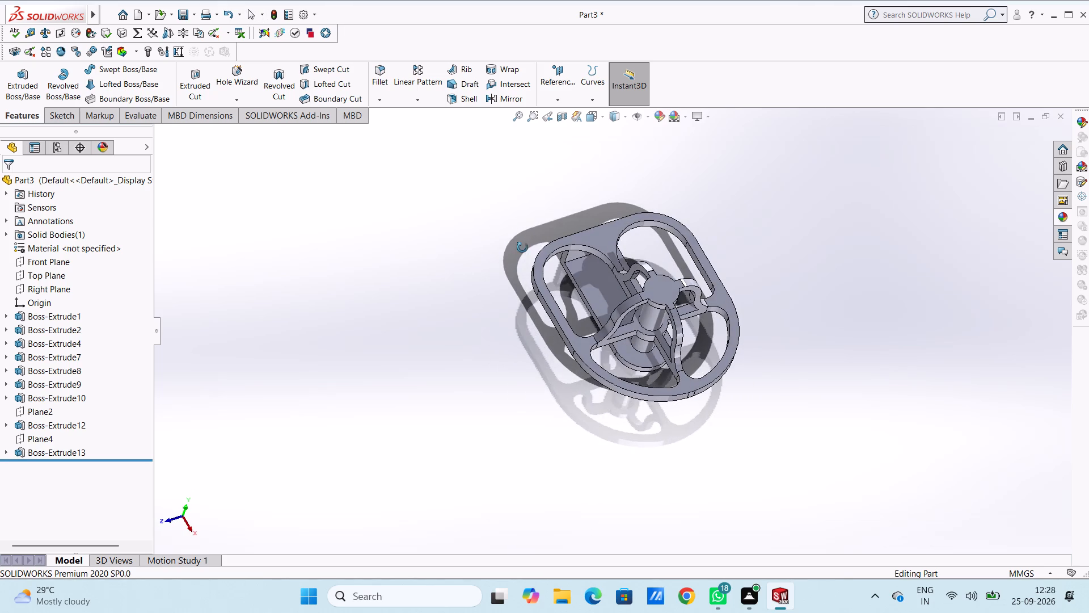
{"action": "middle_click_drag", "start_coordinate": [522, 247], "coordinate": [510, 298]}
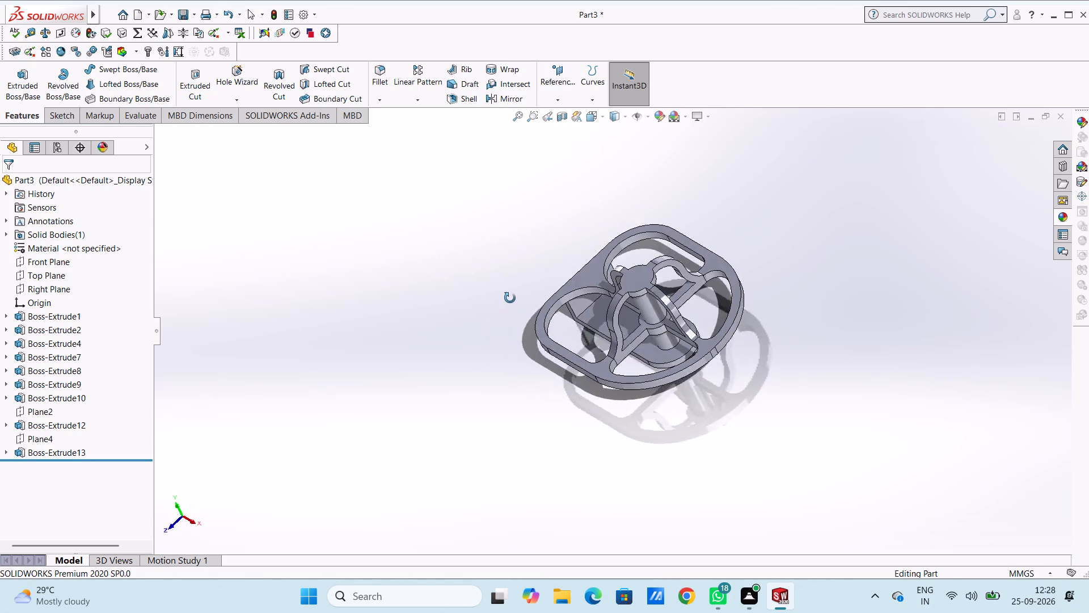
{"action": "middle_click_drag", "start_coordinate": [510, 298], "coordinate": [517, 299]}
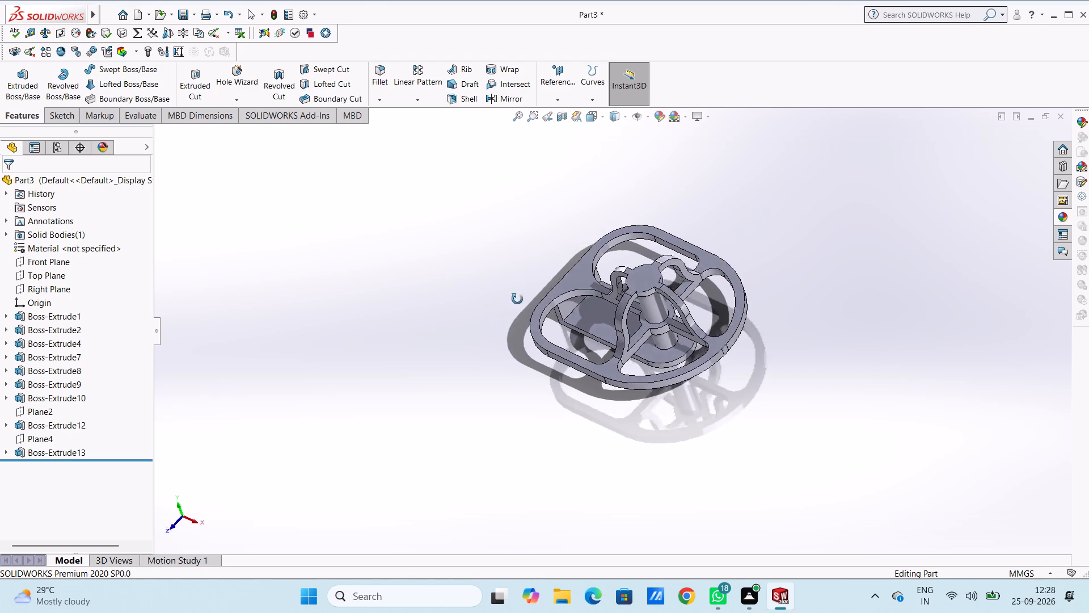
{"action": "middle_click_drag", "start_coordinate": [517, 299], "coordinate": [546, 272]}
{"action": "middle_click_drag", "start_coordinate": [560, 264], "coordinate": [549, 263]}
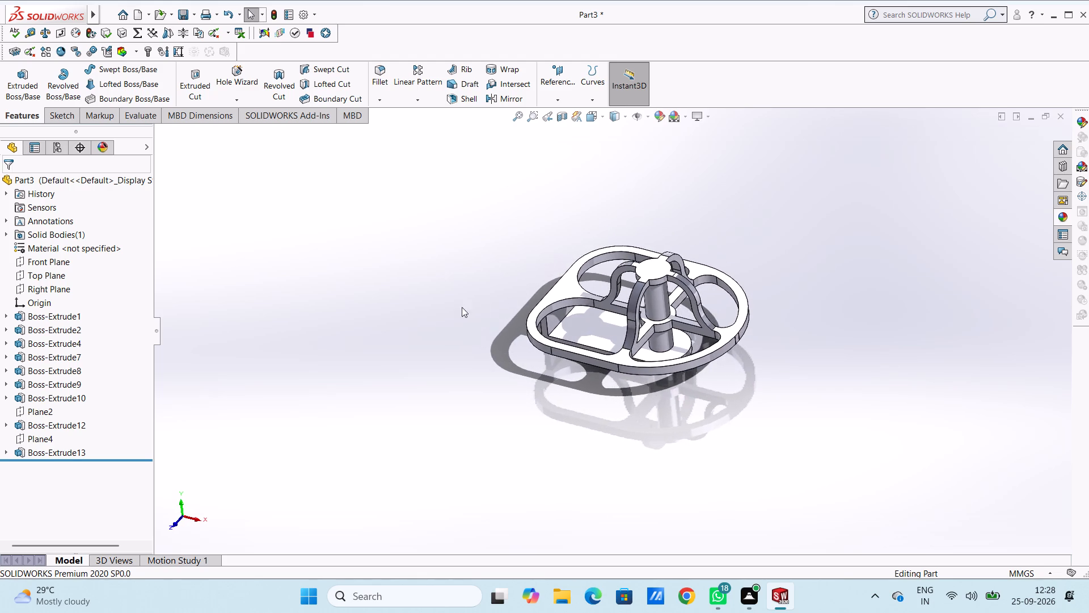
Examine the curved arms, top flange and slotted plate from below, the sides and above.
{"action": "middle_click_drag", "start_coordinate": [442, 312], "coordinate": [495, 186]}
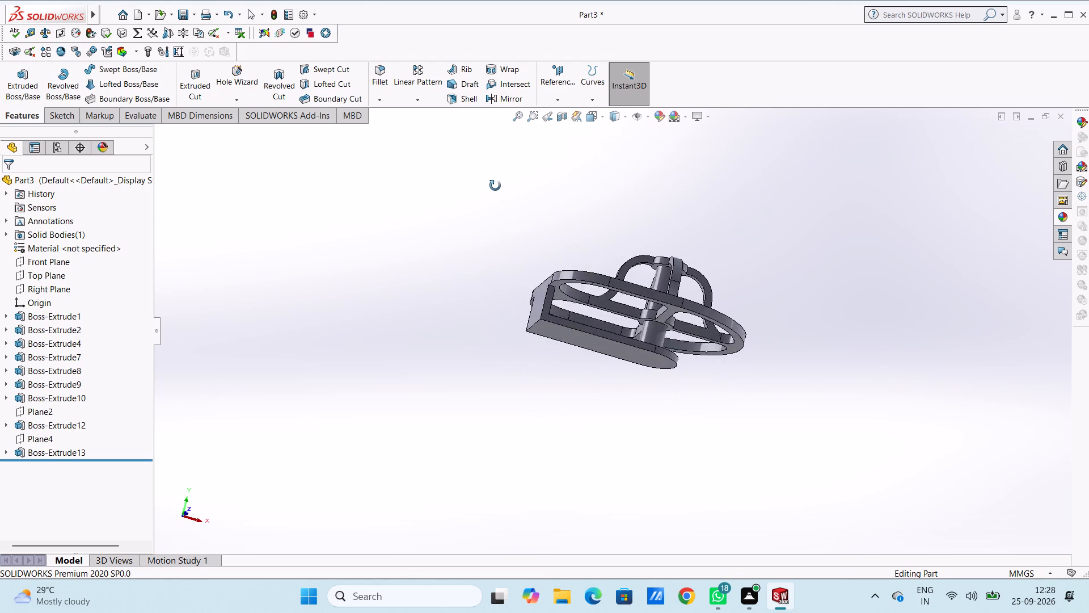
{"action": "middle_click_drag", "start_coordinate": [495, 186], "coordinate": [493, 191]}
{"action": "middle_click_drag", "start_coordinate": [475, 328], "coordinate": [390, 402]}
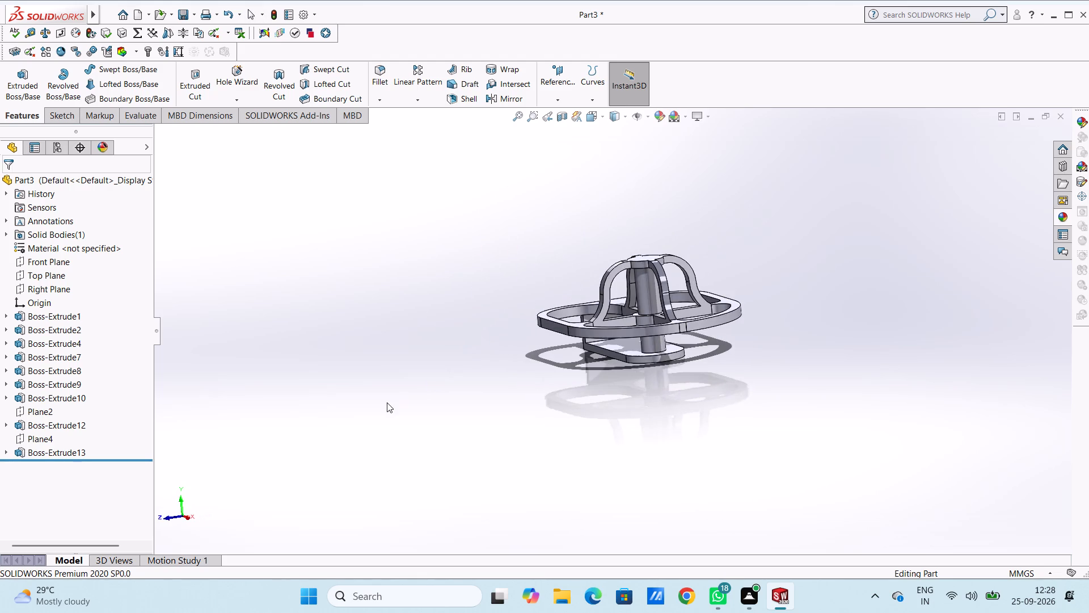
{"action": "middle_click_drag", "start_coordinate": [546, 340], "coordinate": [640, 429]}
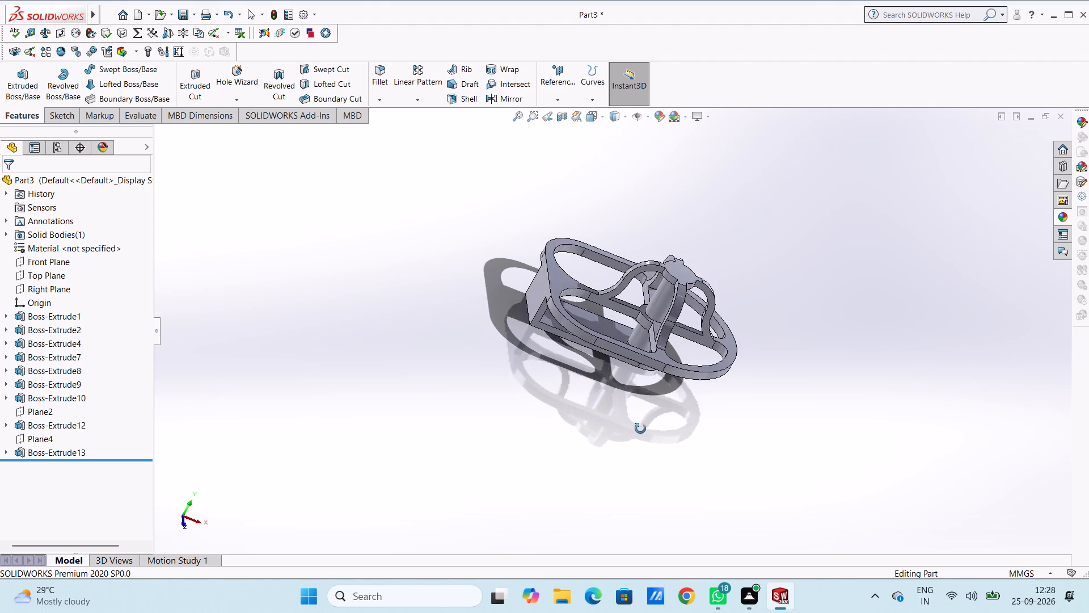
{"action": "middle_click_drag", "start_coordinate": [640, 429], "coordinate": [609, 480]}
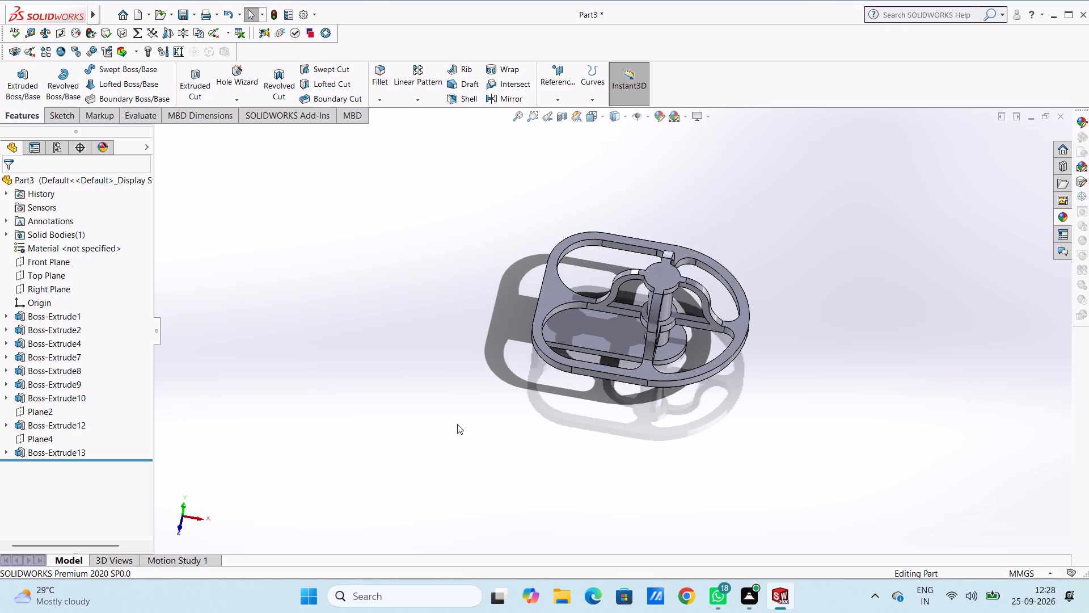
{"action": "key", "text": "ctrl+5"}
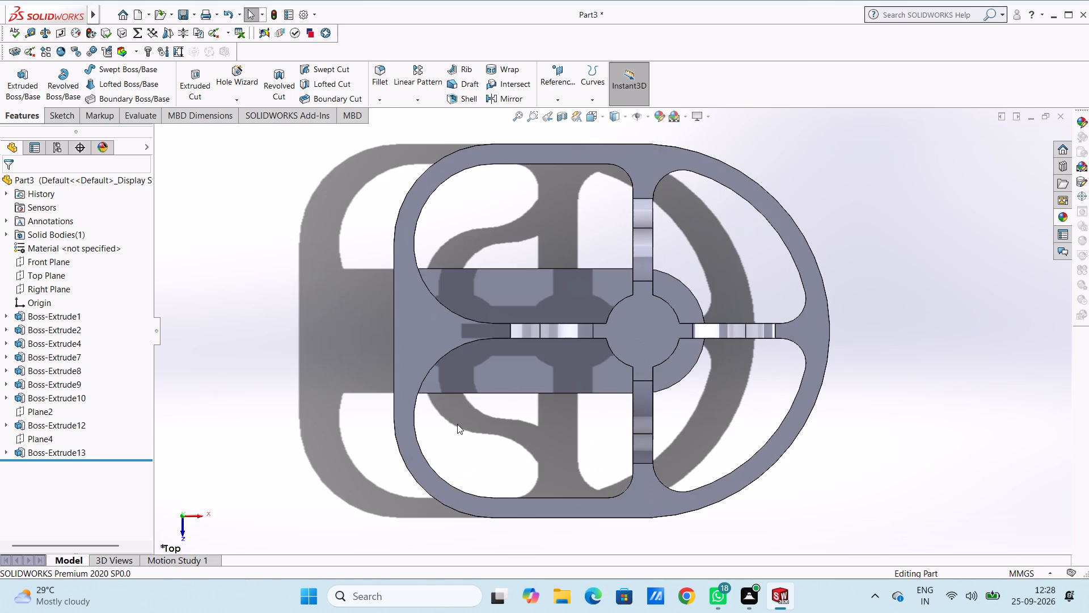
{"action": "scroll", "coordinate": [580, 368], "scroll_direction": "down", "scroll_amount": 1}
{"action": "scroll", "coordinate": [619, 245], "scroll_direction": "up", "scroll_amount": 3}
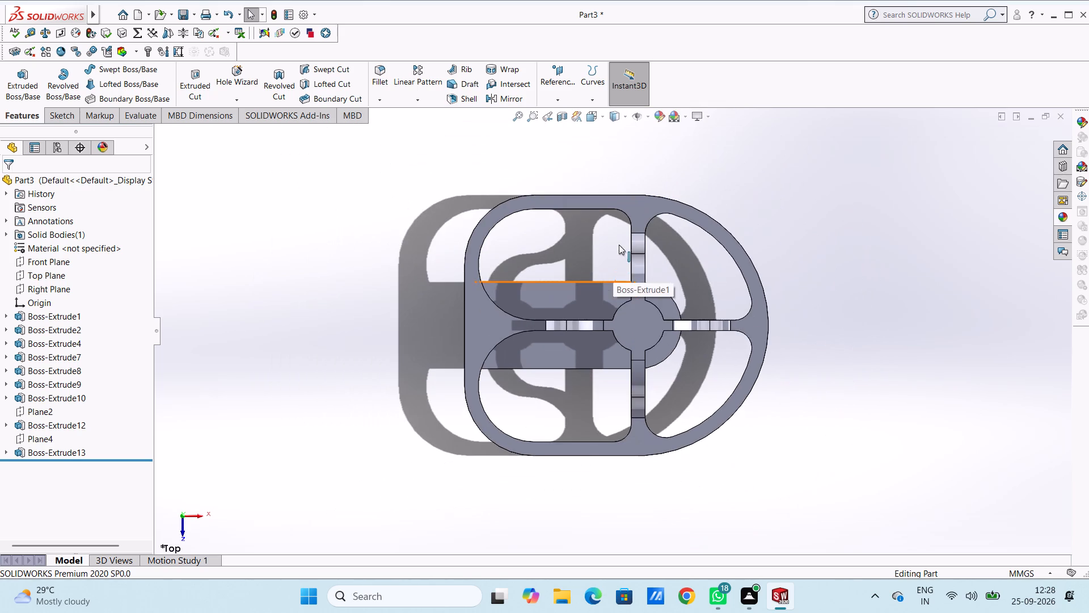
{"action": "middle_click_drag", "start_coordinate": [613, 381], "coordinate": [606, 324]}
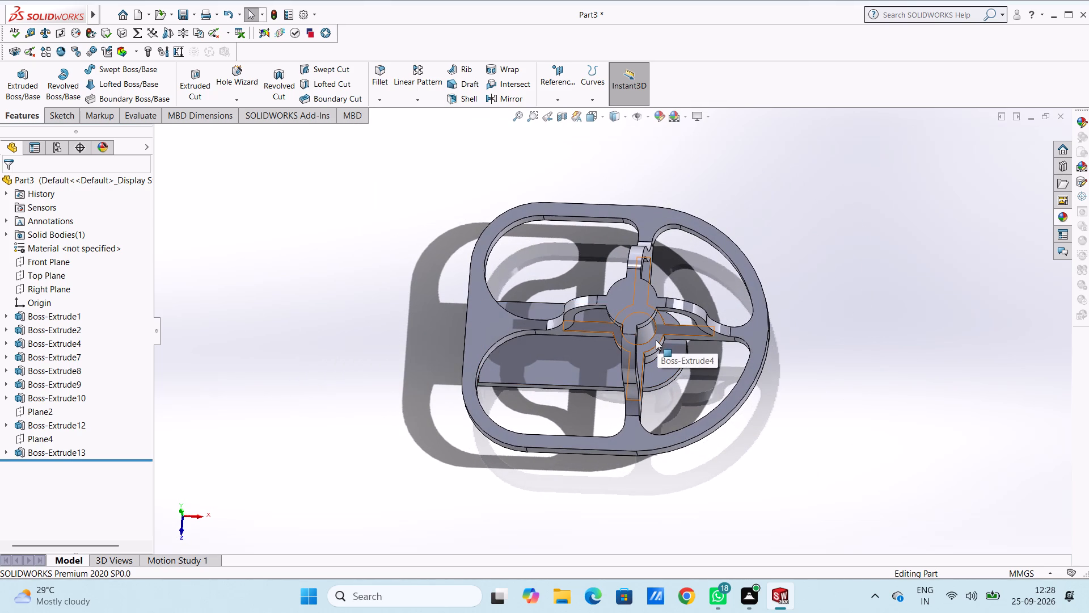
Start a sketch on the cross-shaped web's upper face and draw a circle of about 15 mm radius centred on the origin.
{"action": "left_click", "coordinate": [655, 340]}
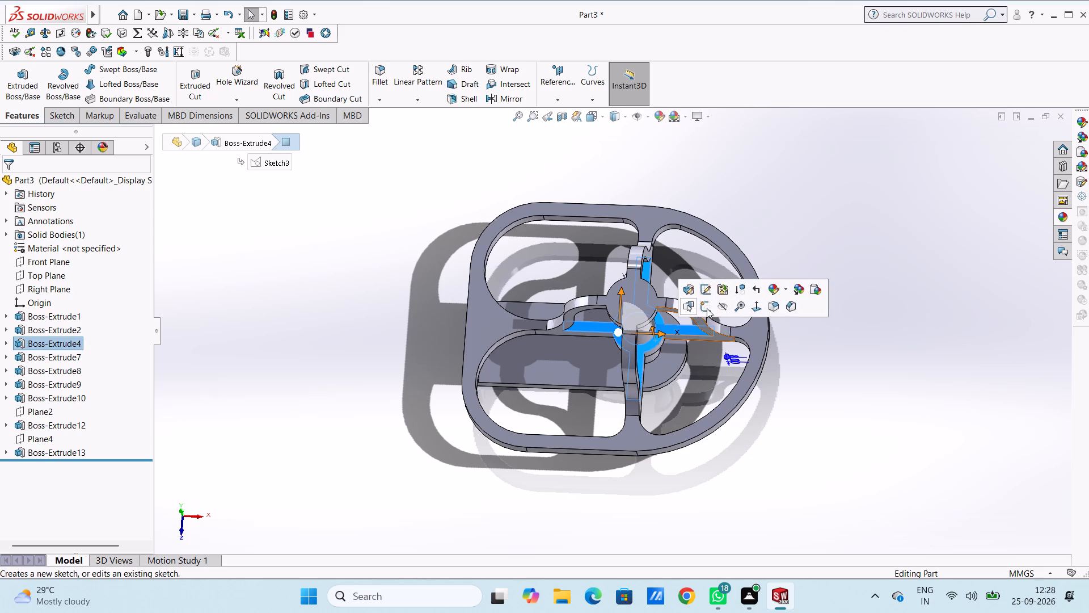
{"action": "left_click", "coordinate": [707, 308]}
{"action": "left_click", "coordinate": [708, 279]}
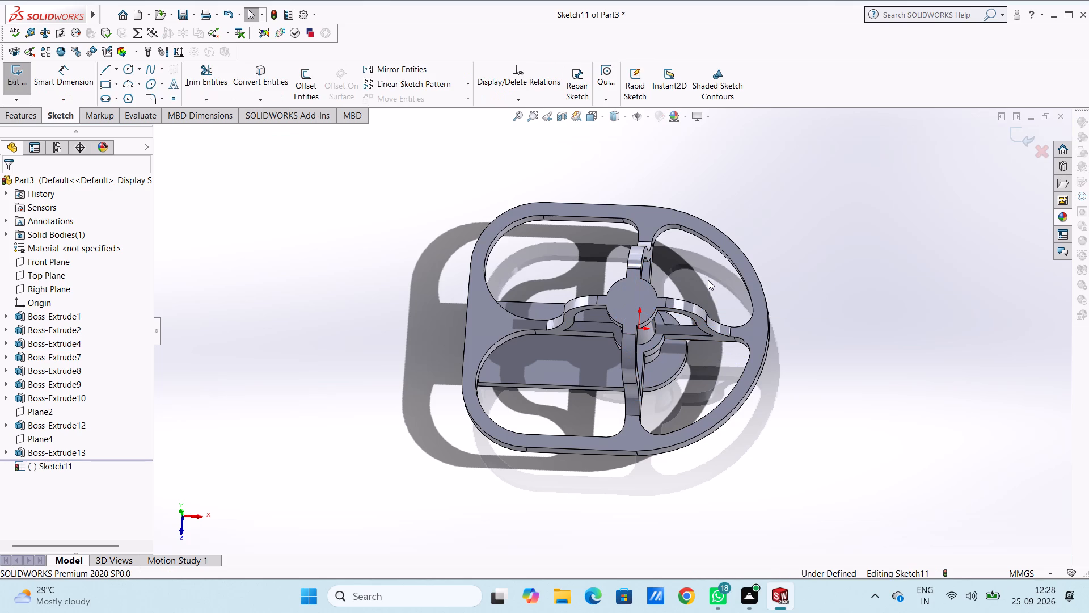
{"action": "key", "text": "ctrl+5"}
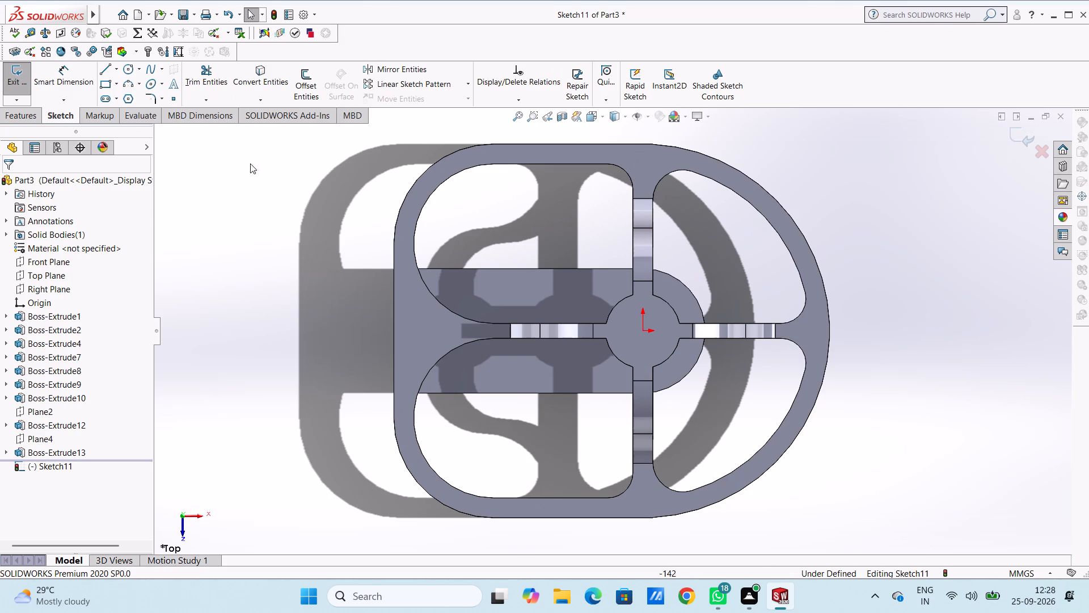
{"action": "left_click", "coordinate": [125, 68]}
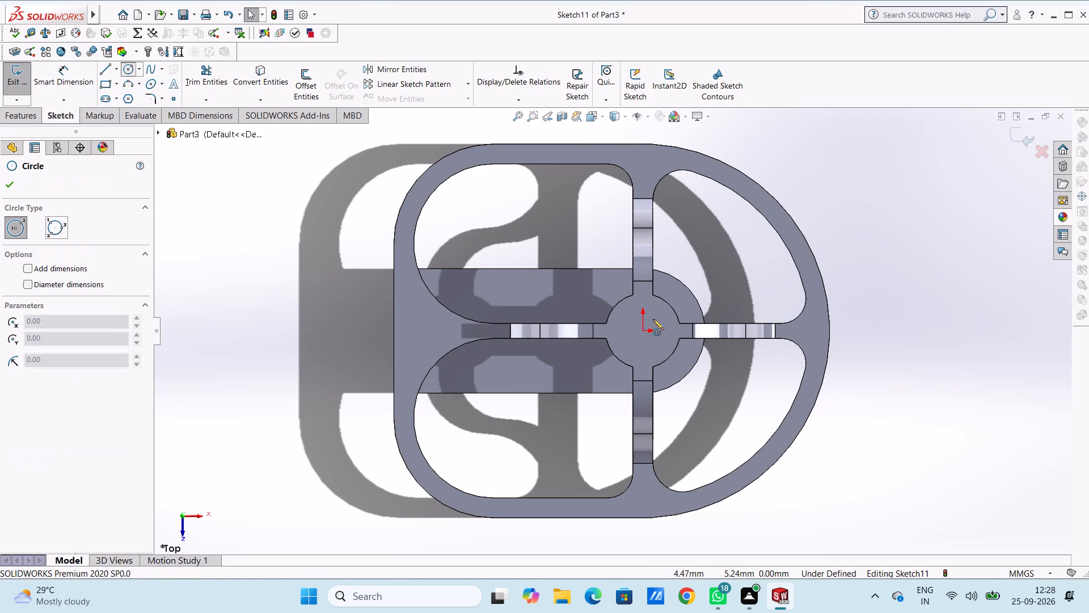
{"action": "left_click", "coordinate": [642, 331]}
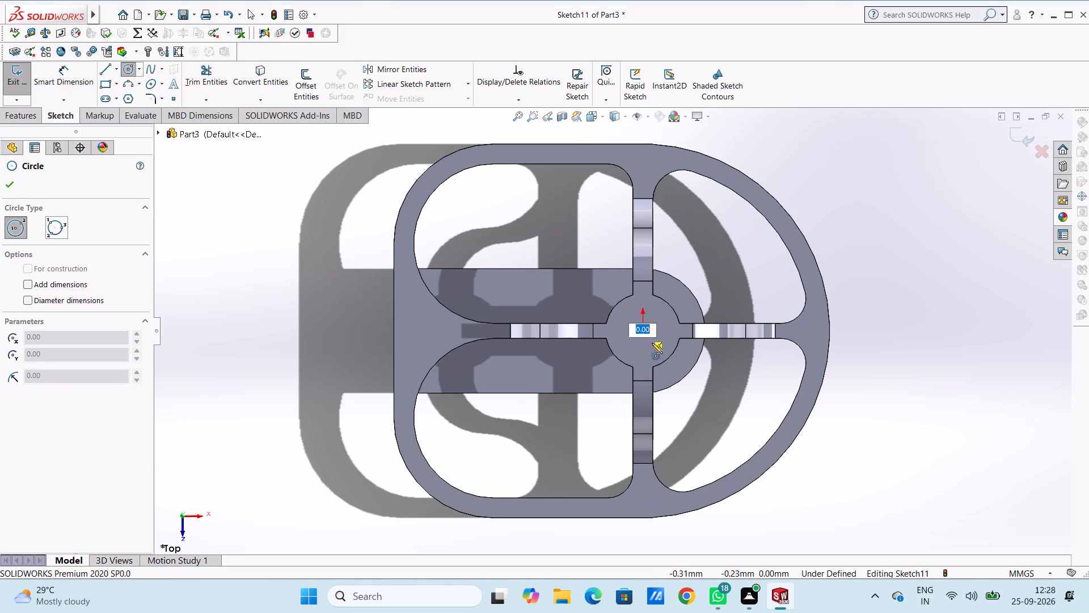
{"action": "left_click", "coordinate": [667, 363]}
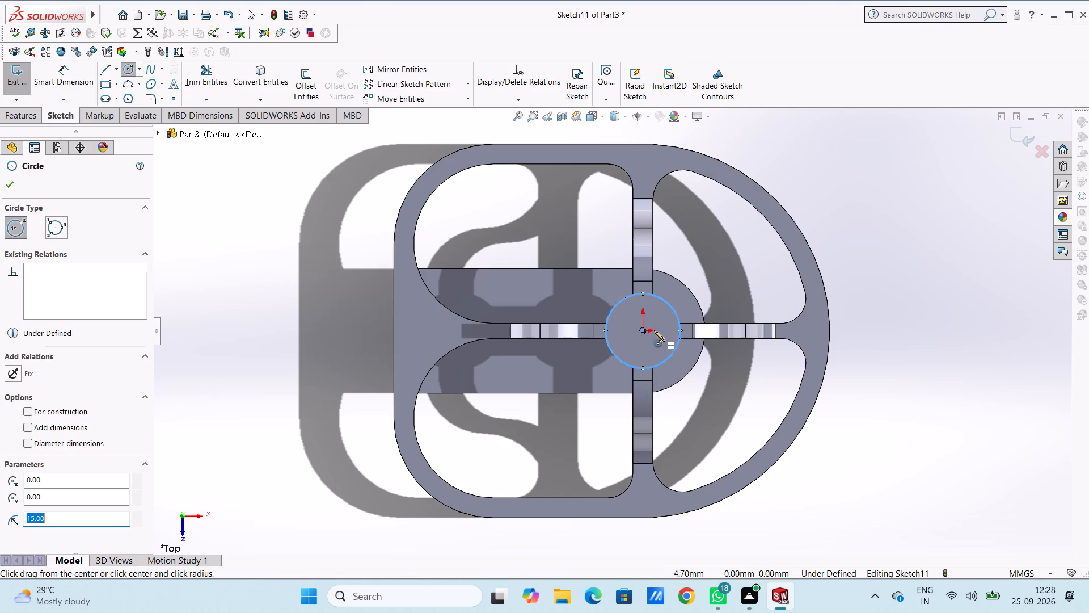
Draw a 150 mm vertical line and a 175 mm horizontal line across the plate, crossing at the circle's centre.
{"action": "left_click", "coordinate": [104, 69]}
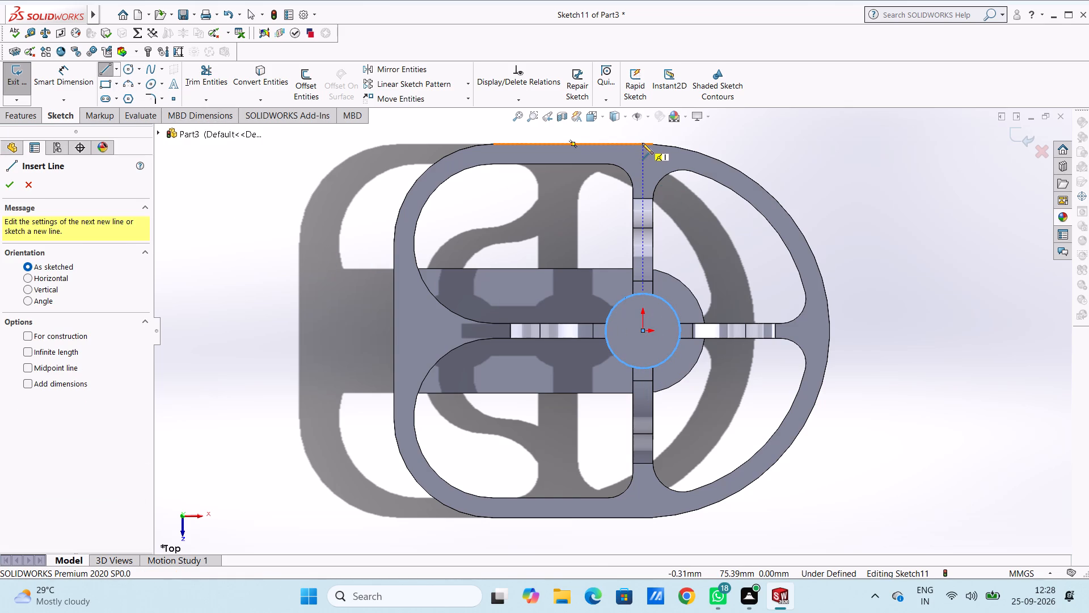
{"action": "left_click", "coordinate": [642, 143]}
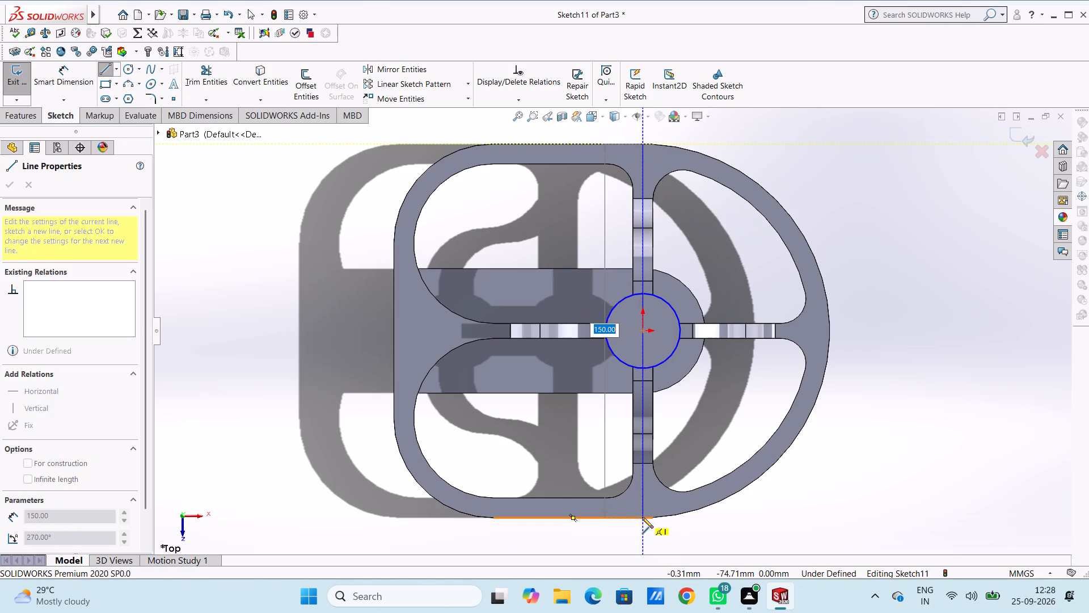
{"action": "left_click", "coordinate": [642, 517]}
{"action": "key", "text": "Escape"}
{"action": "key", "text": "Escape"}
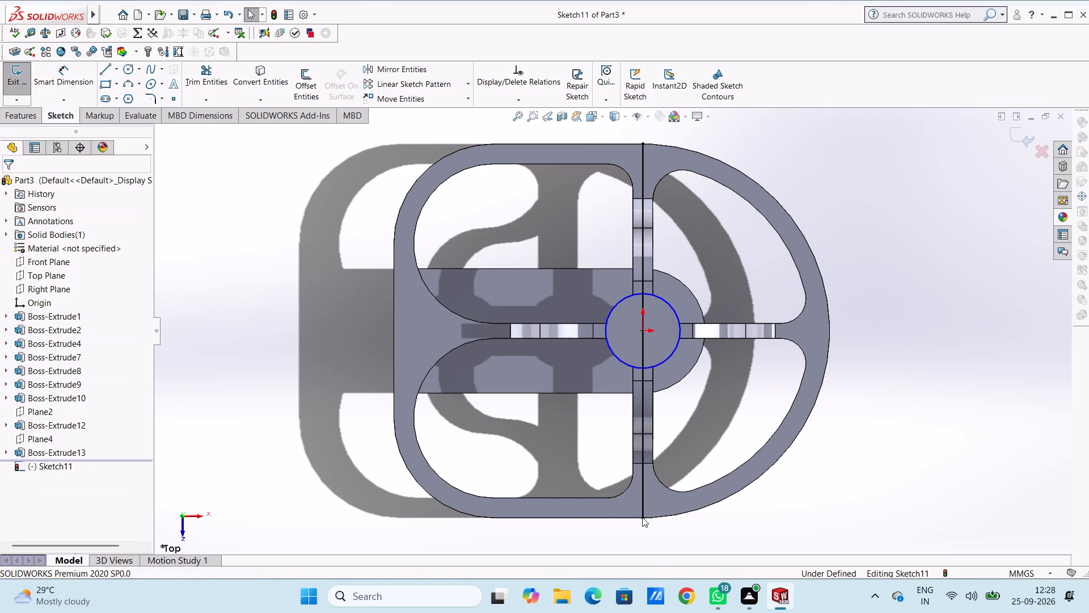
{"action": "left_click", "coordinate": [108, 73]}
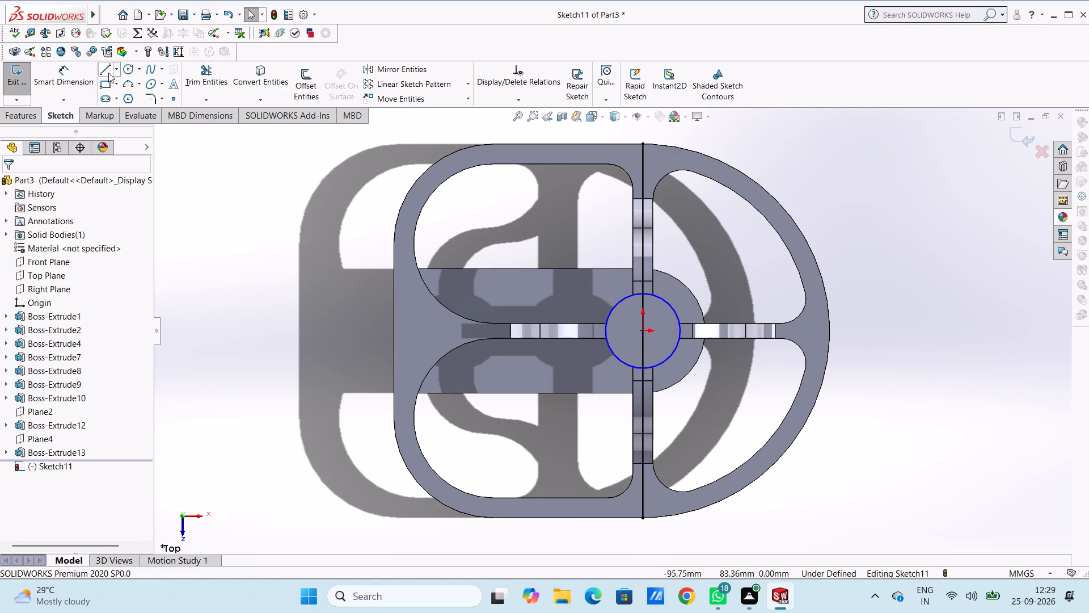
{"action": "left_click", "coordinate": [394, 332]}
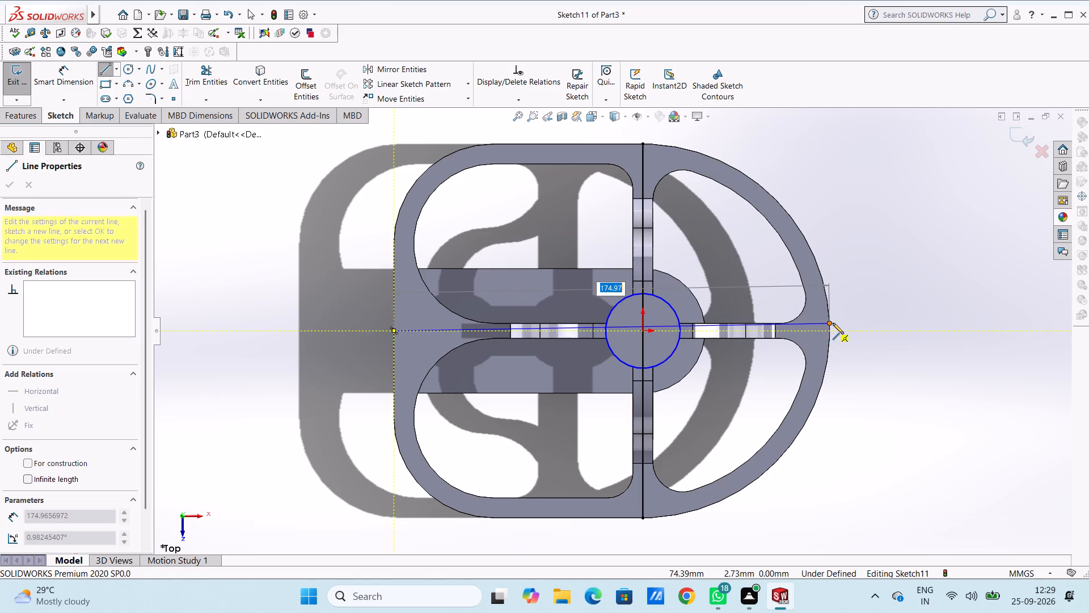
{"action": "left_click", "coordinate": [828, 330]}
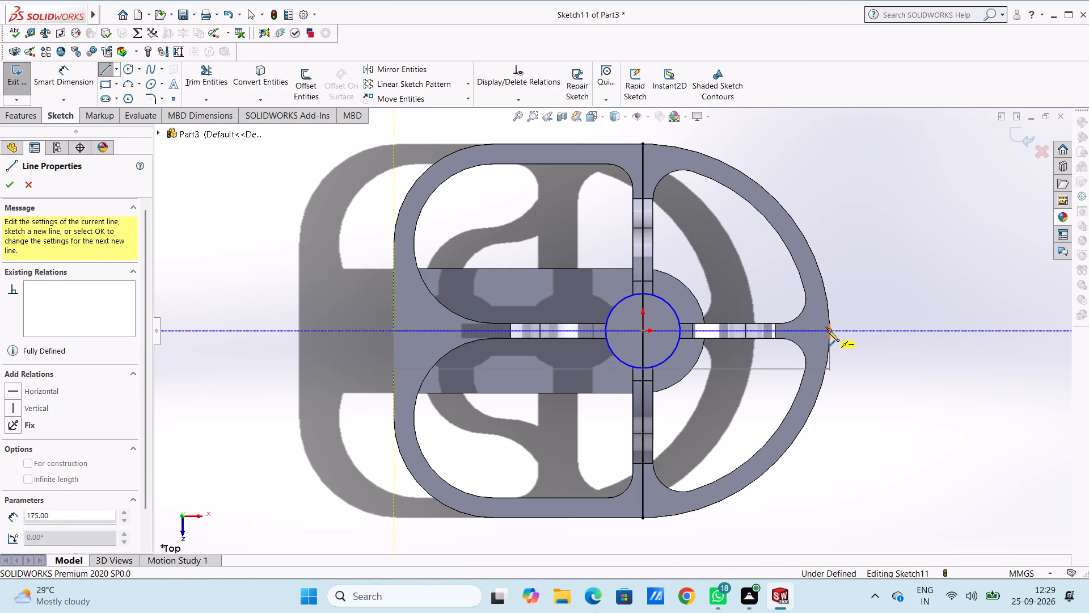
{"action": "key", "text": "Escape"}
{"action": "key", "text": "Escape"}
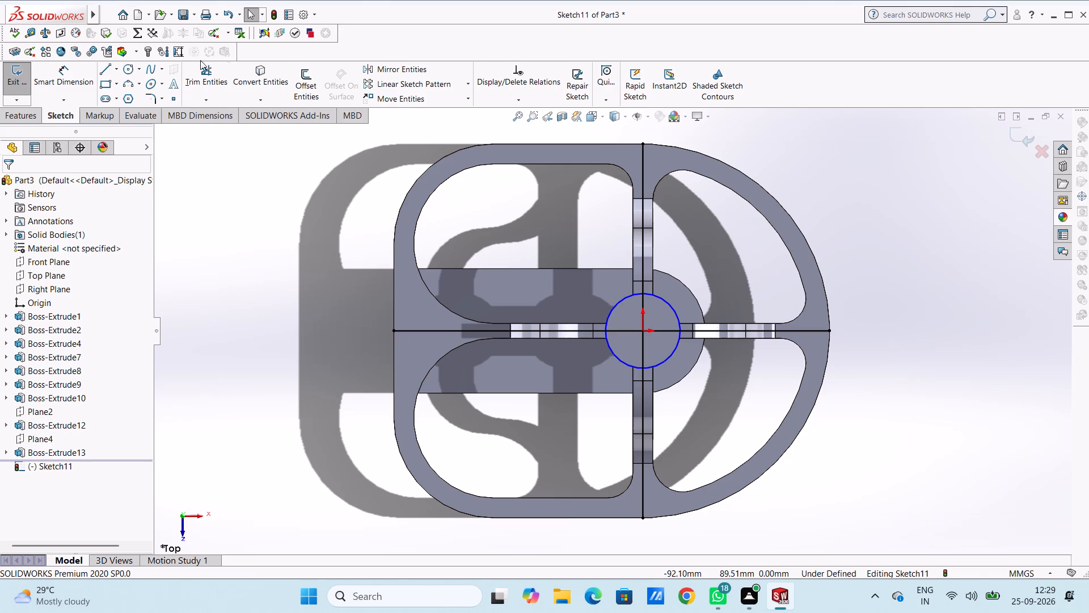
Offset the vertical line by 4 mm bi-directionally.
{"action": "left_click", "coordinate": [306, 65]}
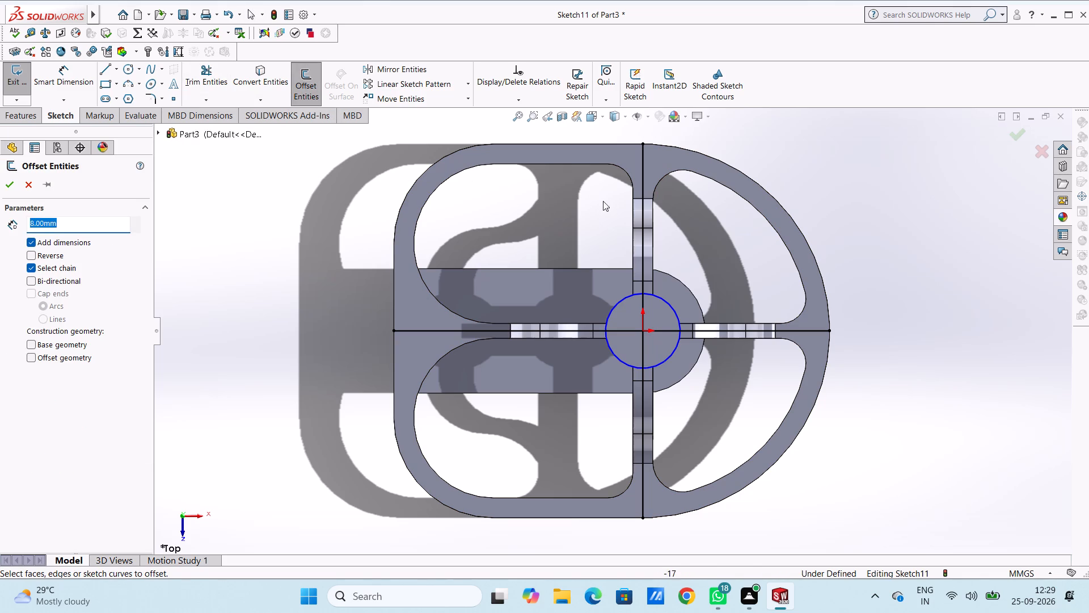
{"action": "left_click", "coordinate": [643, 175]}
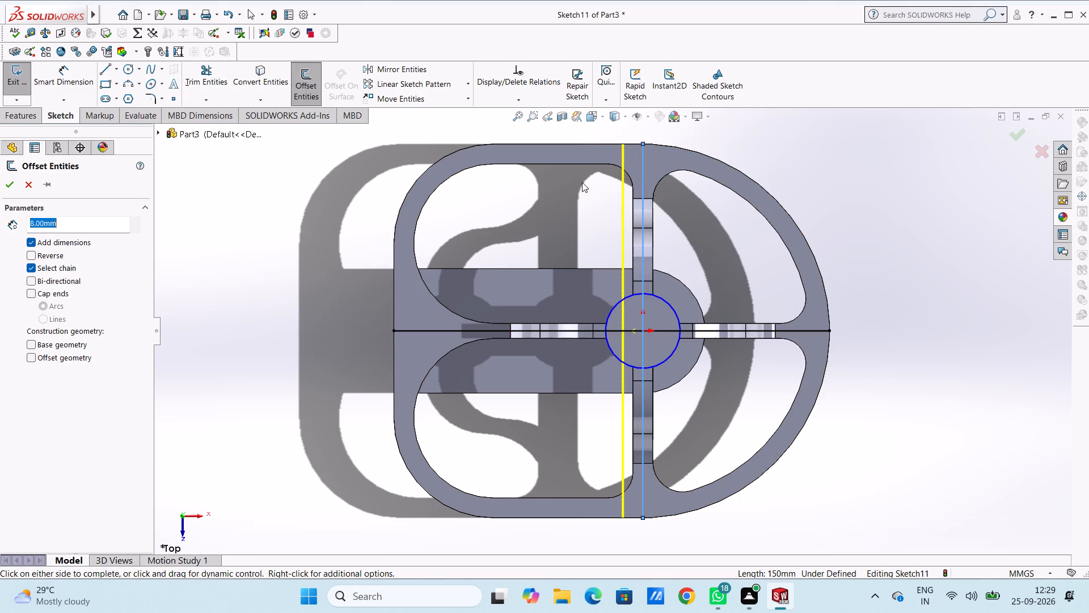
{"action": "key", "text": "4"}
{"action": "key", "text": "Return"}
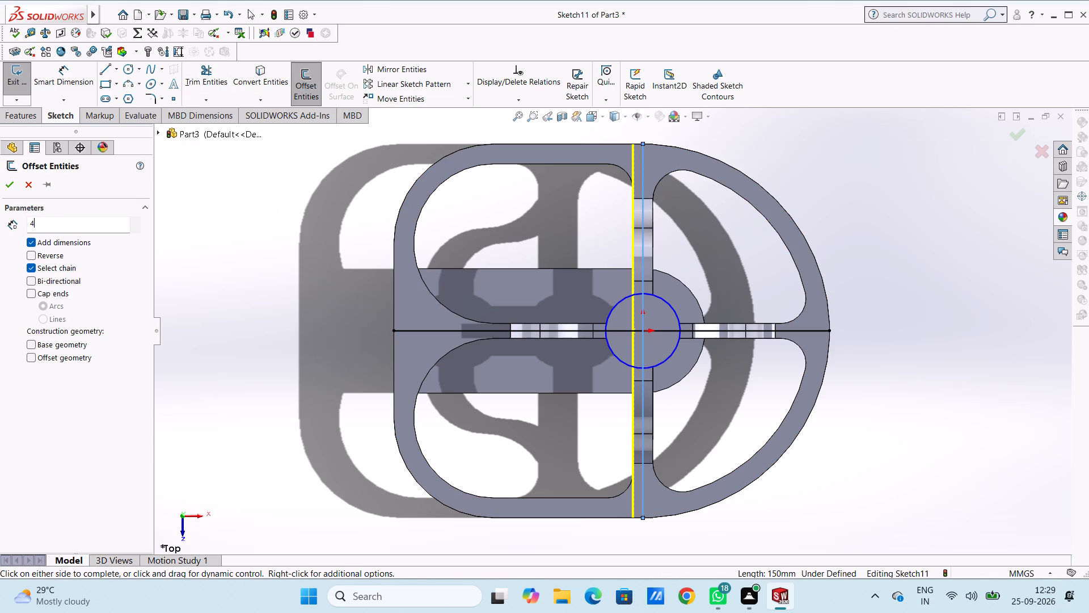
{"action": "left_click", "coordinate": [28, 281]}
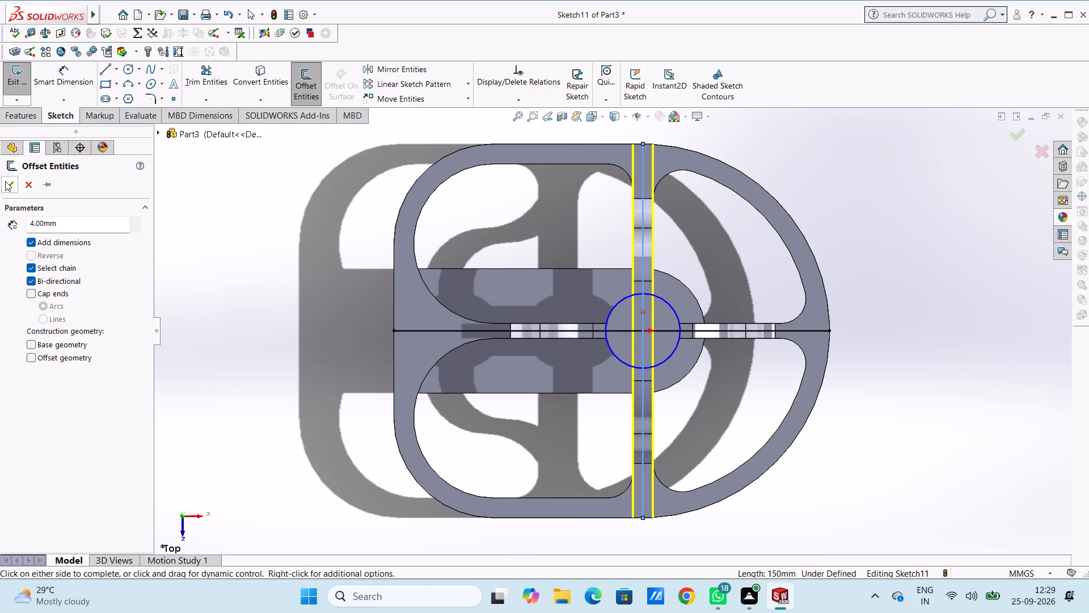
{"action": "left_click", "coordinate": [6, 182]}
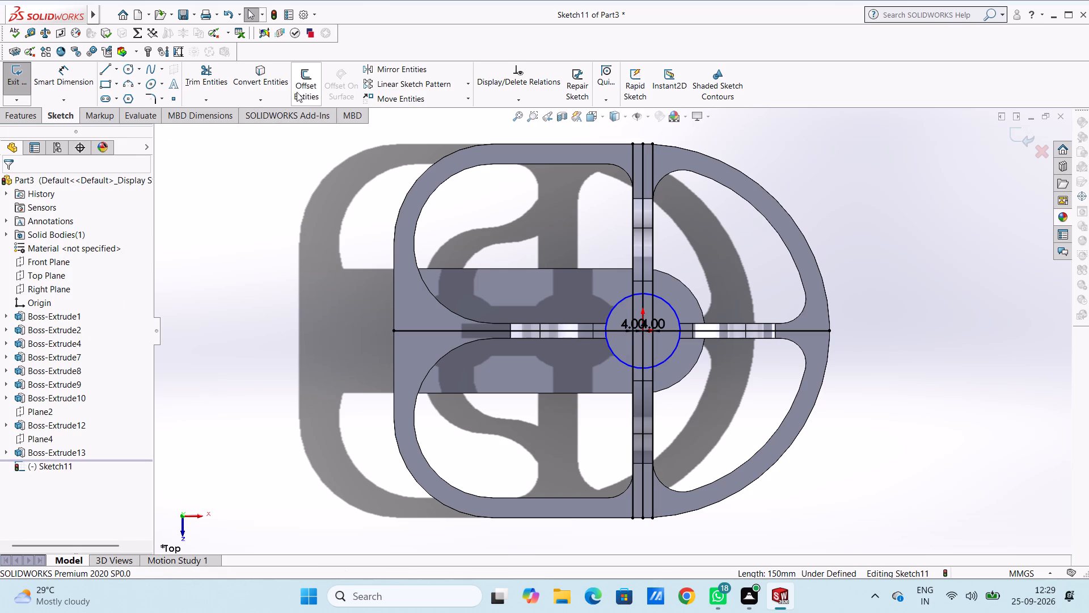
Offset the horizontal line by 3 mm bi-directionally.
{"action": "left_click", "coordinate": [298, 86]}
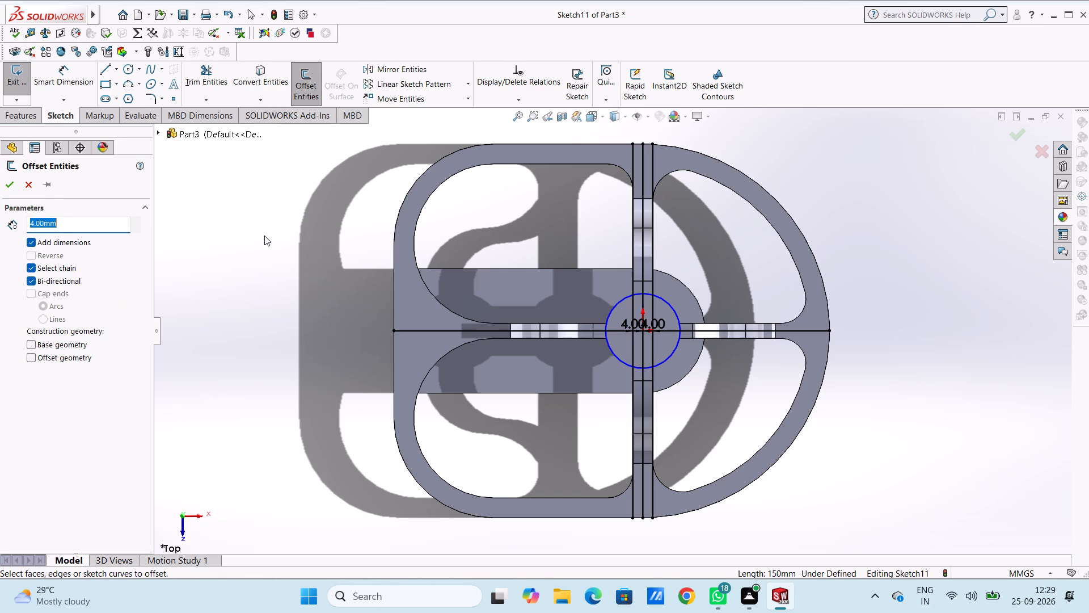
{"action": "key", "text": "3"}
{"action": "key", "text": "Return"}
{"action": "left_click", "coordinate": [415, 329]}
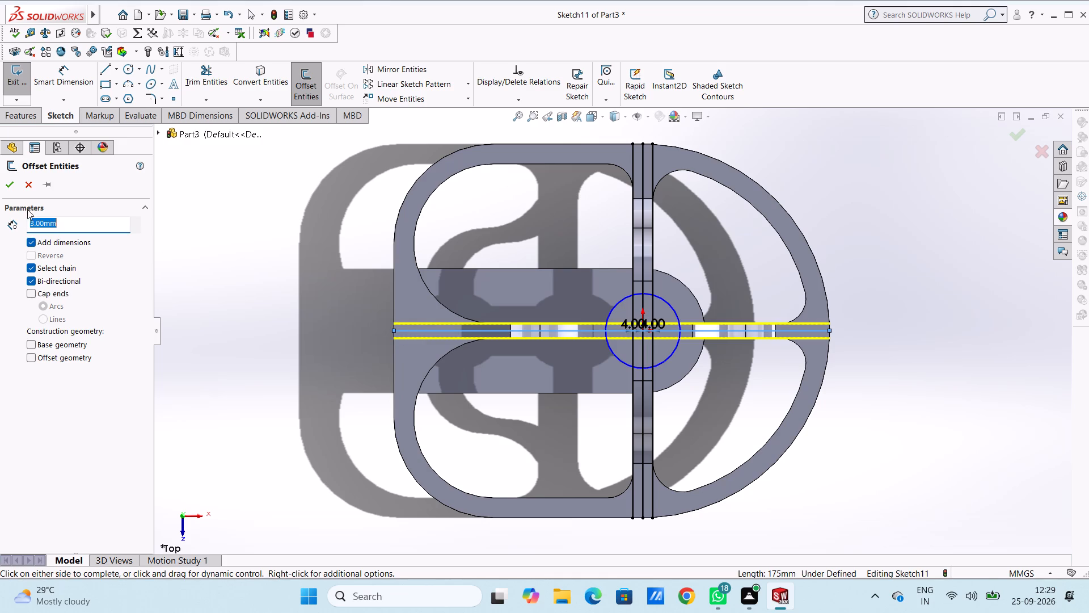
{"action": "left_click", "coordinate": [3, 184]}
{"action": "left_click", "coordinate": [196, 247]}
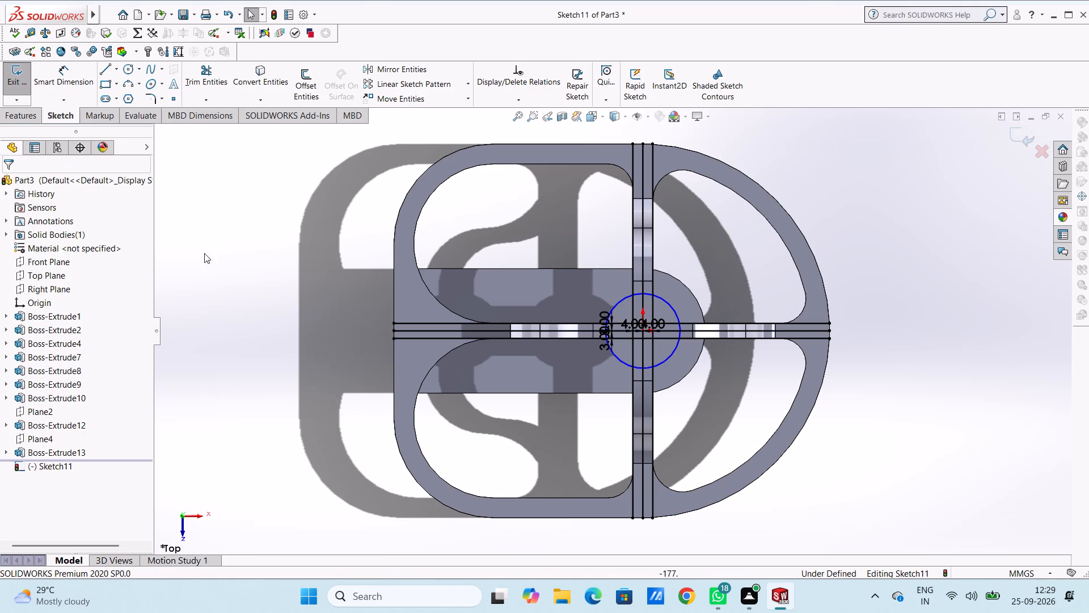
Dimension the diameter of the sketch circle around the column's centre.
{"action": "left_click", "coordinate": [75, 75]}
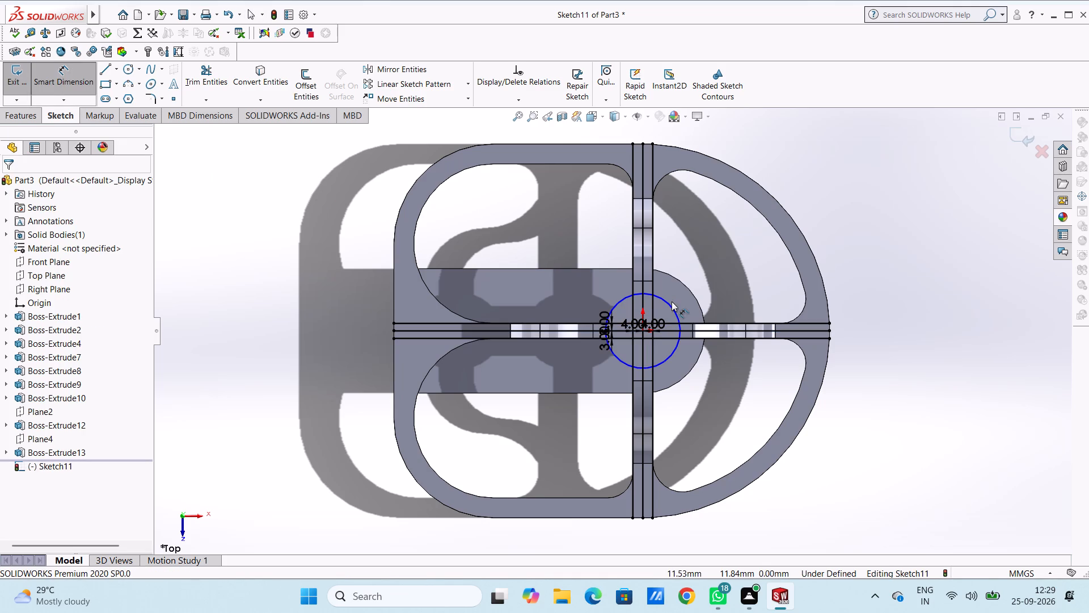
{"action": "left_click", "coordinate": [670, 303]}
{"action": "left_click", "coordinate": [863, 181]}
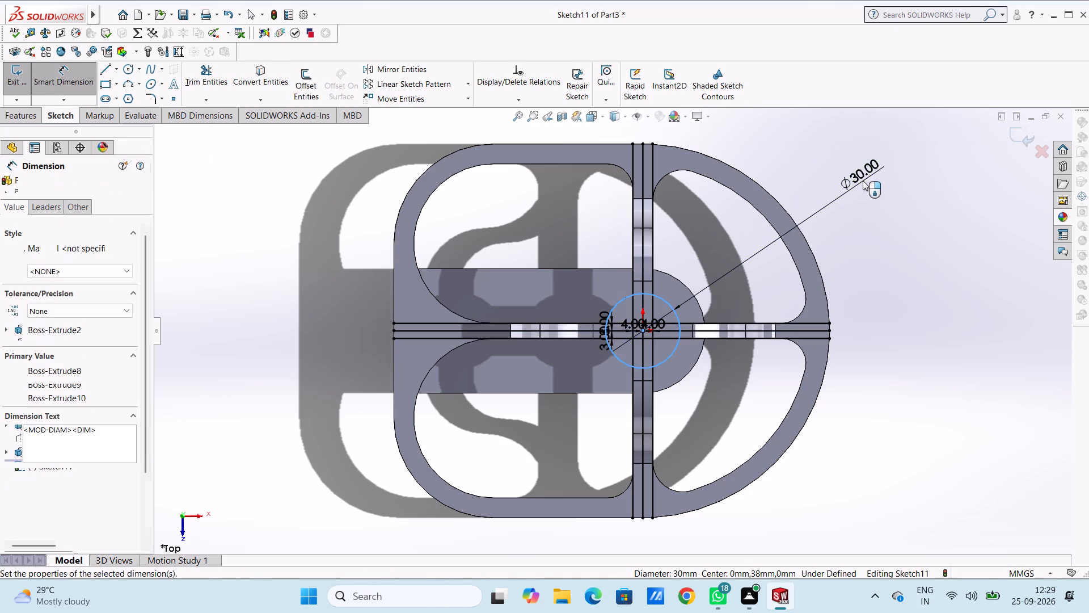
{"action": "left_click", "coordinate": [816, 165]}
{"action": "left_click", "coordinate": [814, 165]}
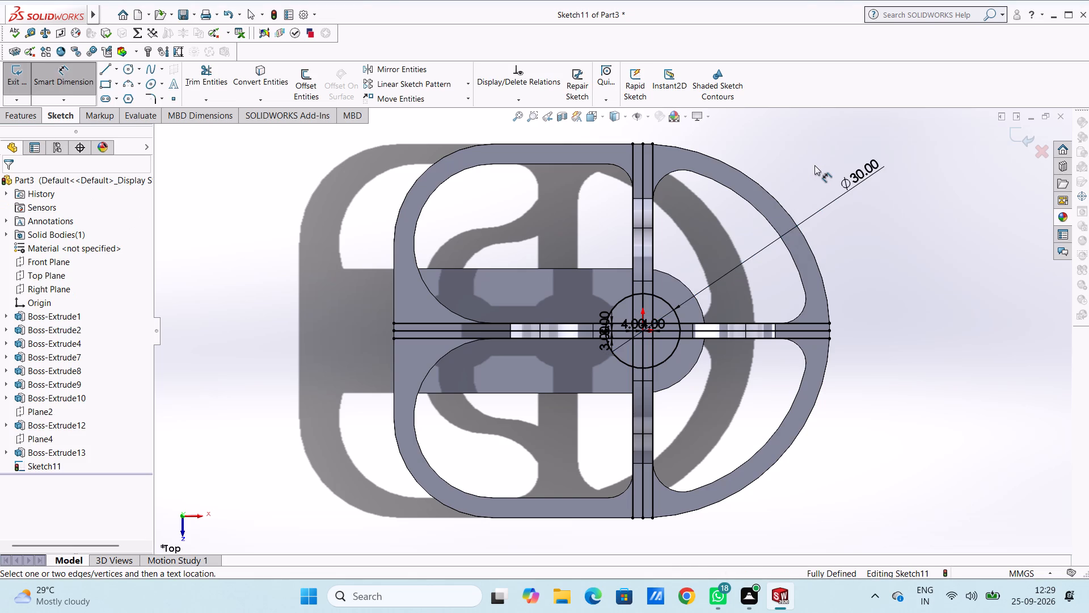
{"action": "key", "text": "Escape"}
{"action": "key", "text": "Escape"}
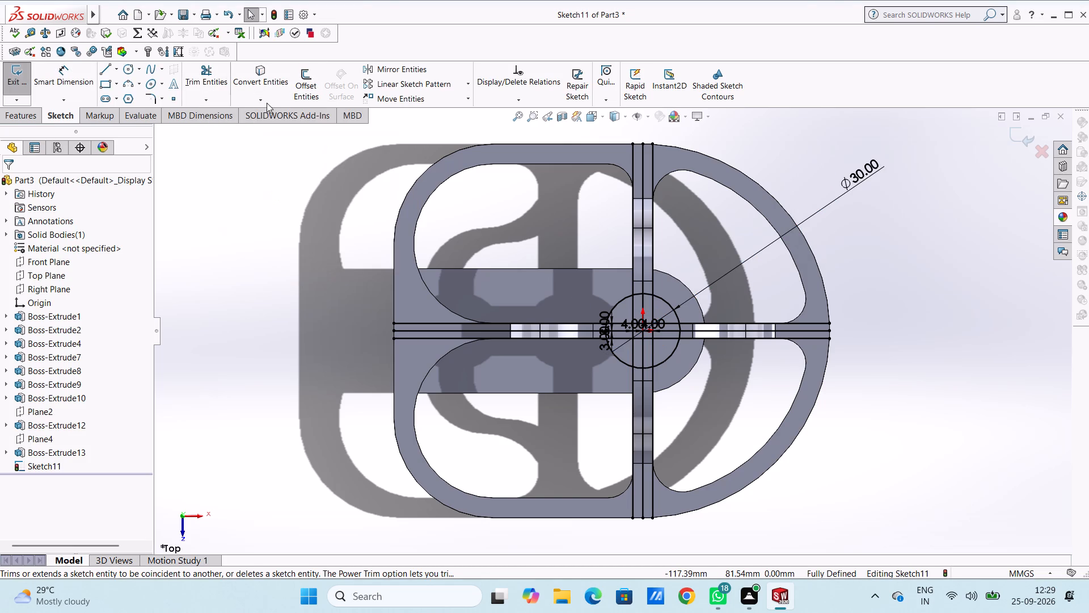
Trim the vertical lines inside the circle's upper half, plus the upper arm's centre line and the arc crossing it.
{"action": "left_click", "coordinate": [206, 74]}
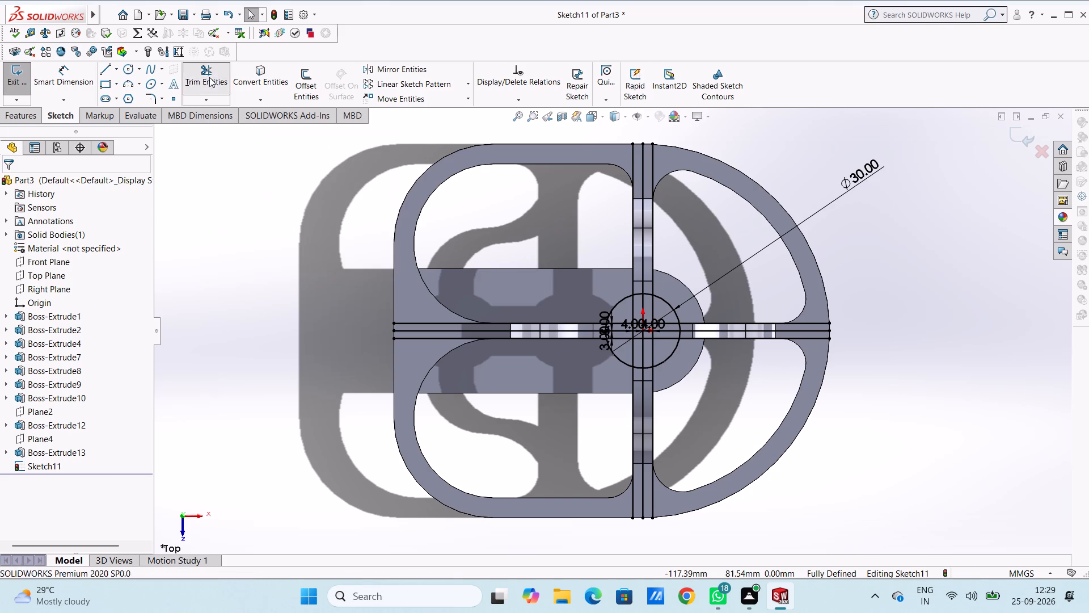
{"action": "scroll", "coordinate": [702, 328], "scroll_direction": "down", "scroll_amount": 5}
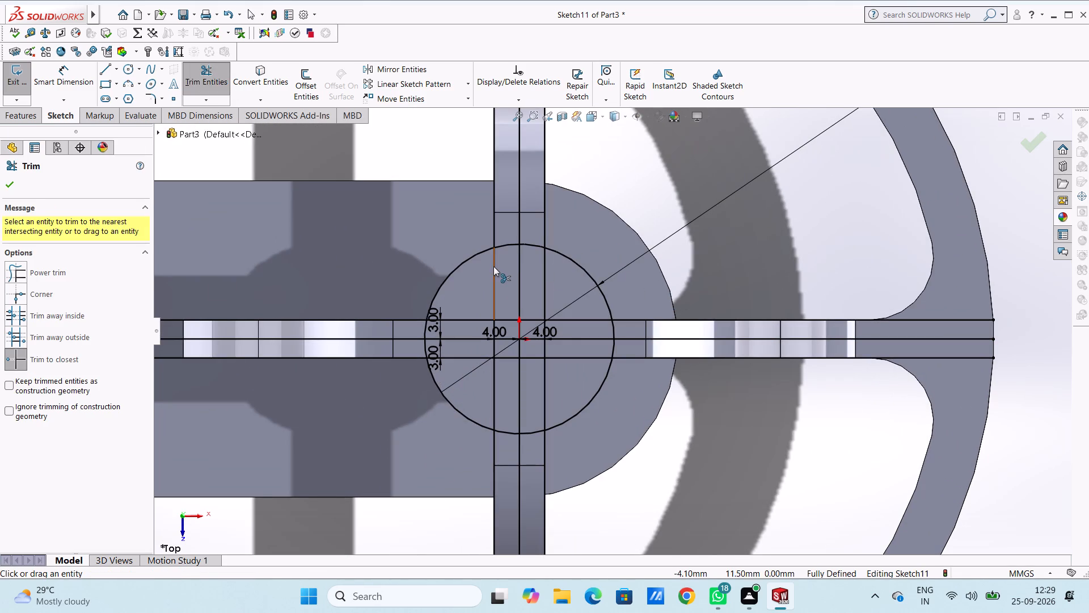
{"action": "left_click", "coordinate": [493, 266]}
{"action": "left_click", "coordinate": [521, 281]}
{"action": "left_click", "coordinate": [542, 277]}
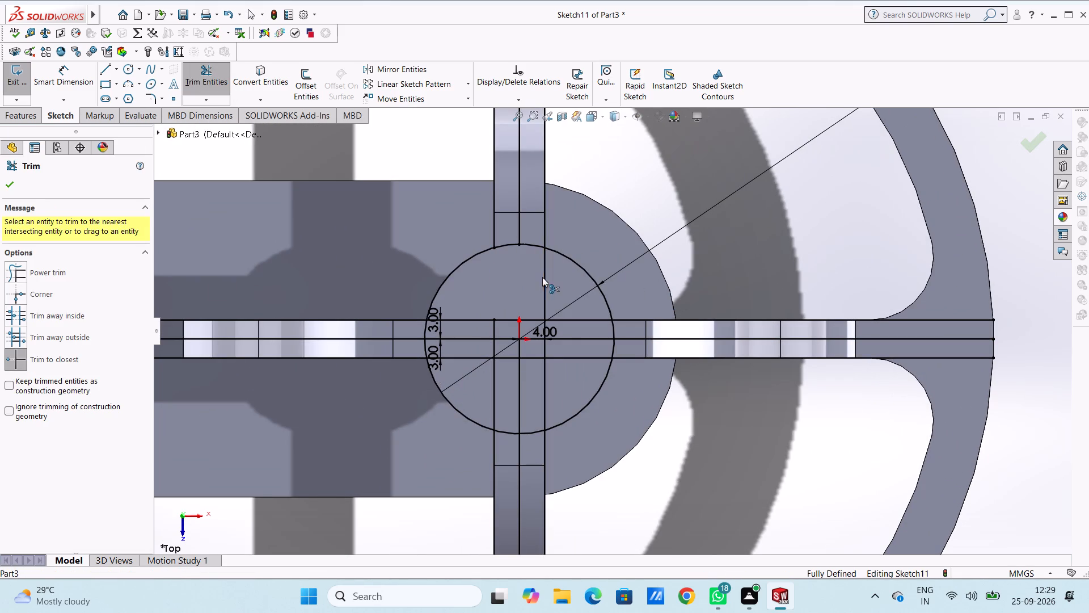
{"action": "left_click", "coordinate": [521, 233]}
{"action": "left_click", "coordinate": [518, 242]}
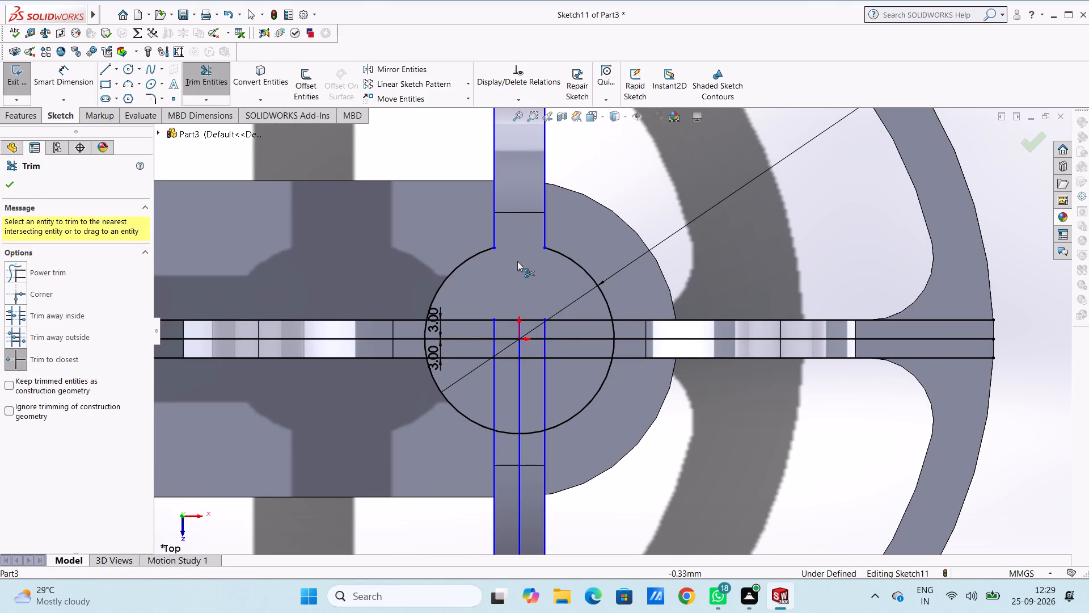
Trim the upper offset line inside the circle, the outer centre-line segments, and the lower offset line's right segment.
{"action": "left_click", "coordinate": [482, 320]}
{"action": "left_click", "coordinate": [473, 335]}
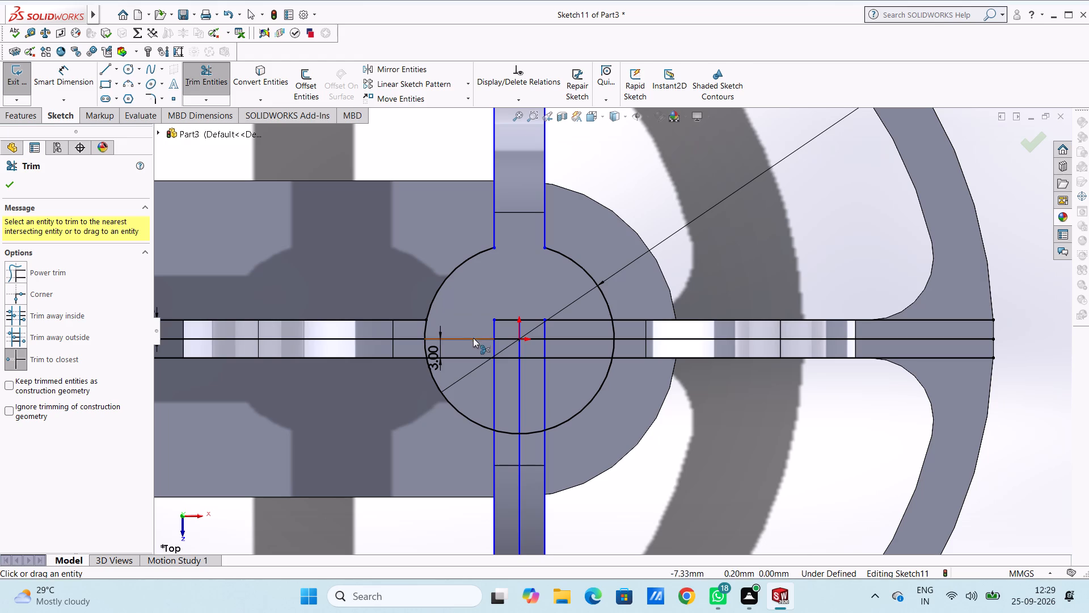
{"action": "left_click", "coordinate": [472, 338]}
{"action": "left_click", "coordinate": [495, 332]}
{"action": "left_click", "coordinate": [500, 321]}
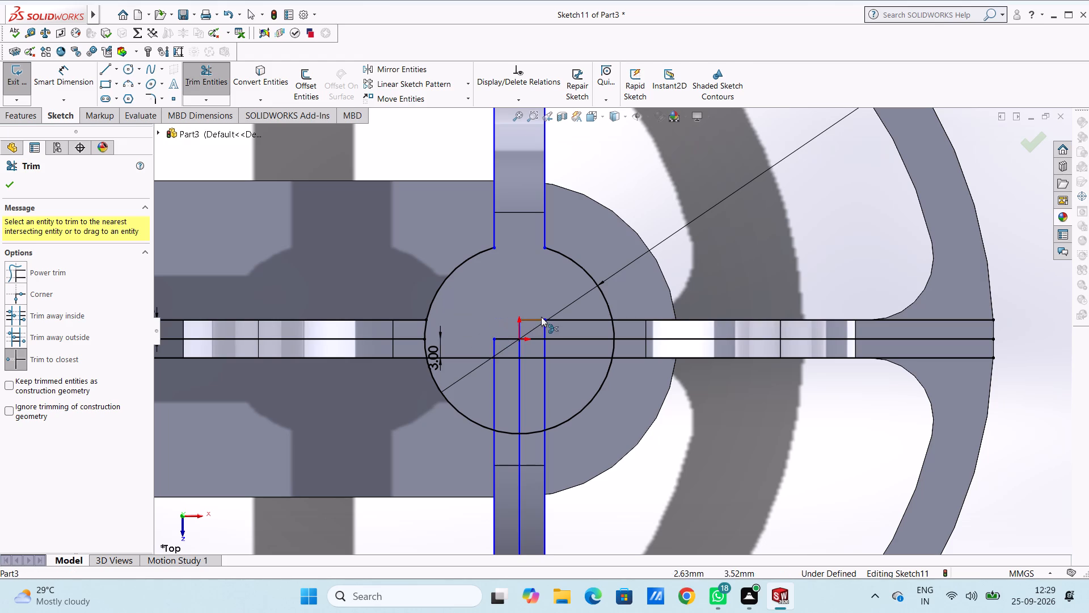
{"action": "left_click", "coordinate": [543, 317]}
{"action": "left_click", "coordinate": [543, 326]}
{"action": "left_click", "coordinate": [565, 321]}
{"action": "left_click", "coordinate": [580, 339]}
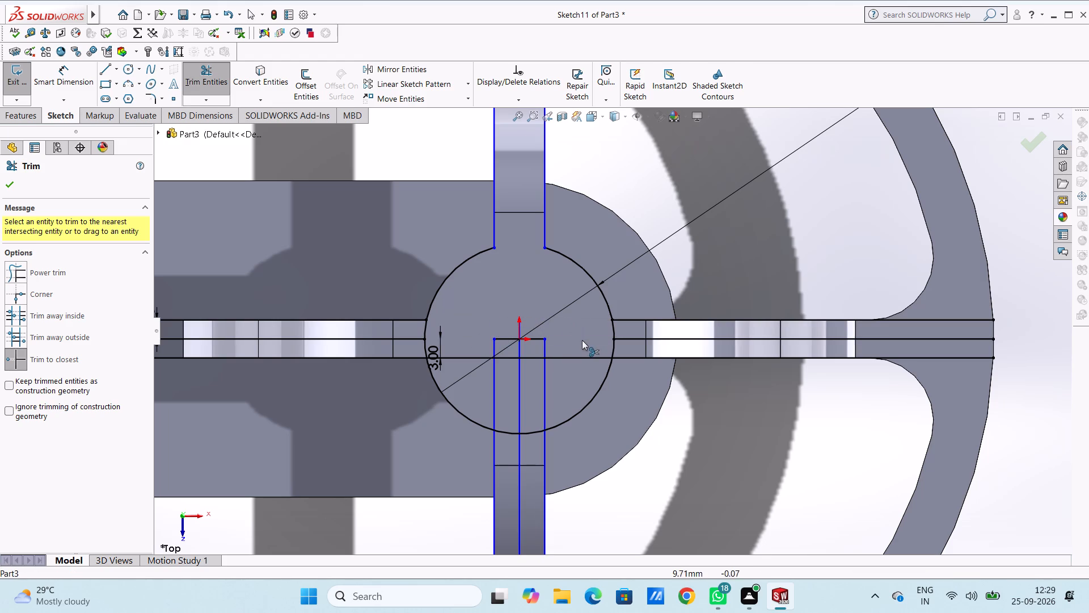
{"action": "left_click_drag", "start_coordinate": [583, 354], "coordinate": [579, 359]}
{"action": "left_click", "coordinate": [575, 357]}
Trim the remaining horizontal and vertical line segments around the origin and in the circle's lower half.
{"action": "left_click", "coordinate": [530, 333]}
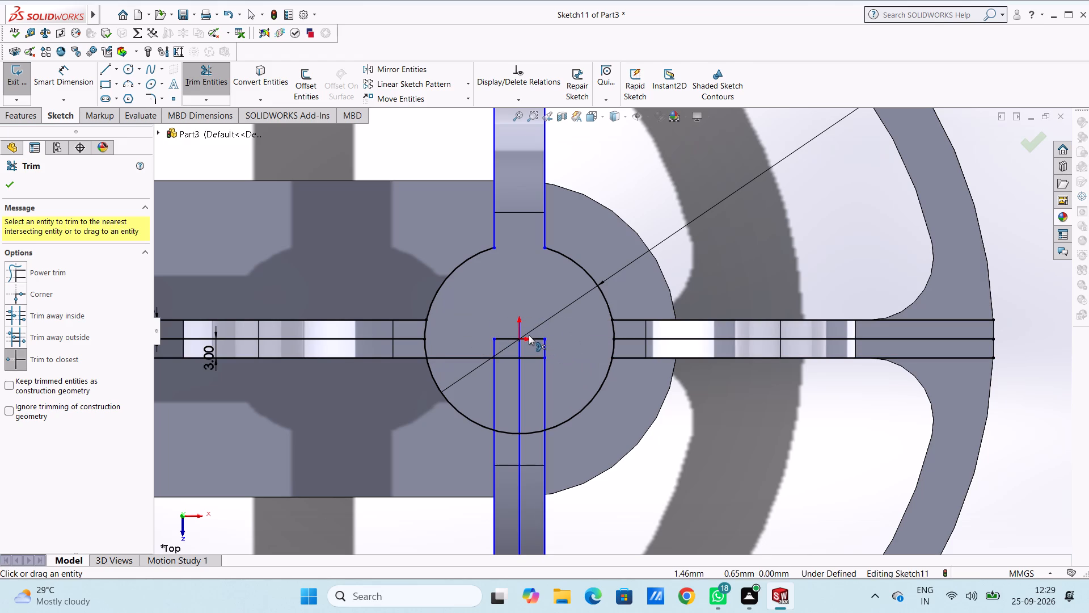
{"action": "left_click", "coordinate": [529, 337]}
{"action": "left_click", "coordinate": [524, 348]}
{"action": "left_click", "coordinate": [517, 351]}
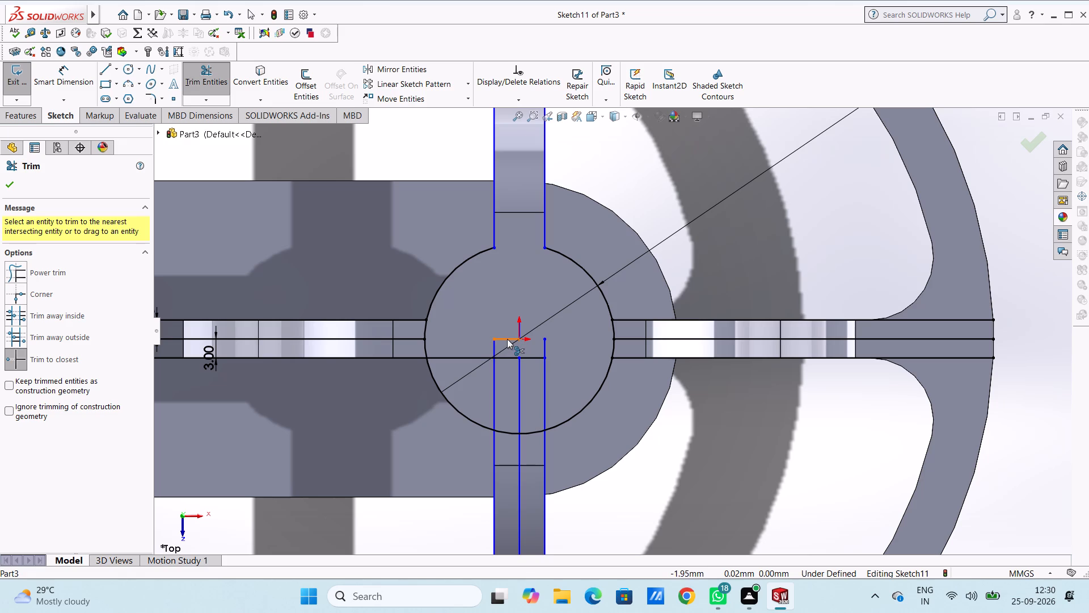
{"action": "left_click", "coordinate": [507, 339]}
{"action": "left_click", "coordinate": [497, 351]}
{"action": "left_click", "coordinate": [492, 354]}
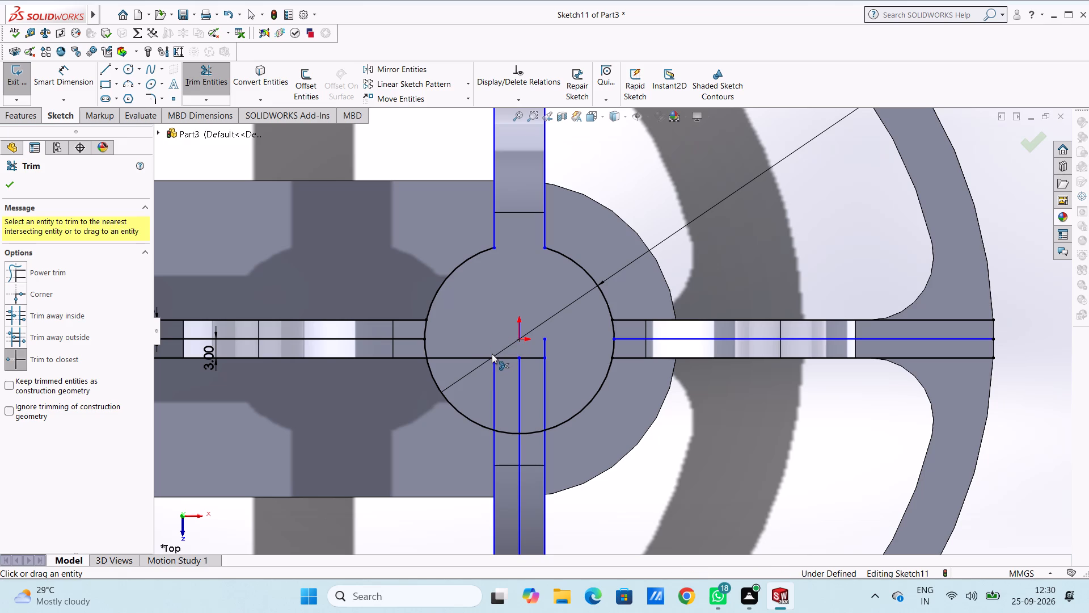
{"action": "left_click", "coordinate": [487, 359]}
{"action": "left_click", "coordinate": [495, 373]}
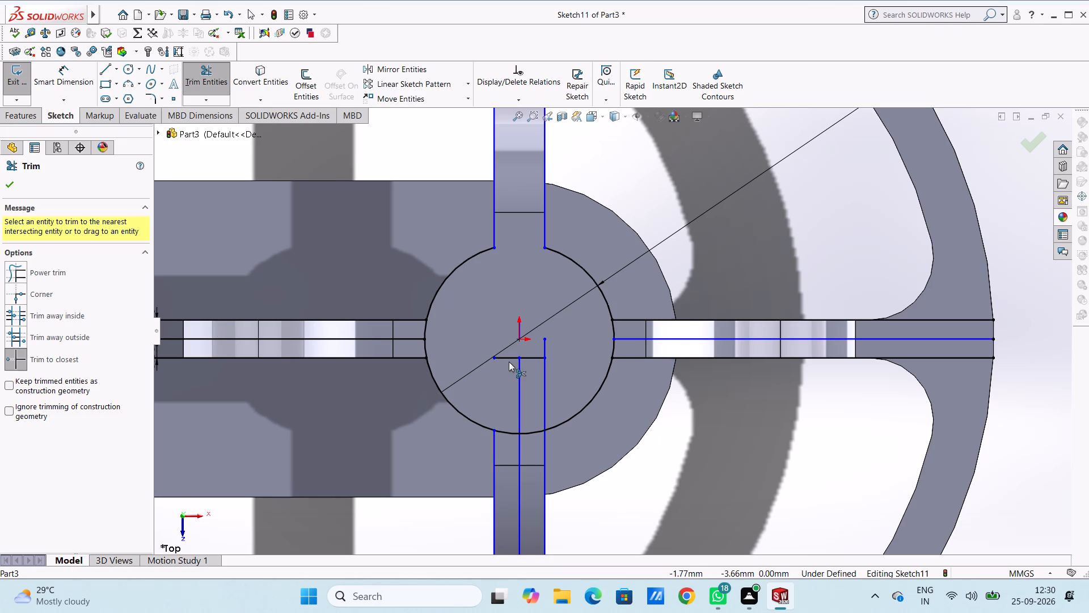
{"action": "left_click", "coordinate": [509, 357]}
{"action": "left_click", "coordinate": [521, 370]}
{"action": "left_click", "coordinate": [533, 359]}
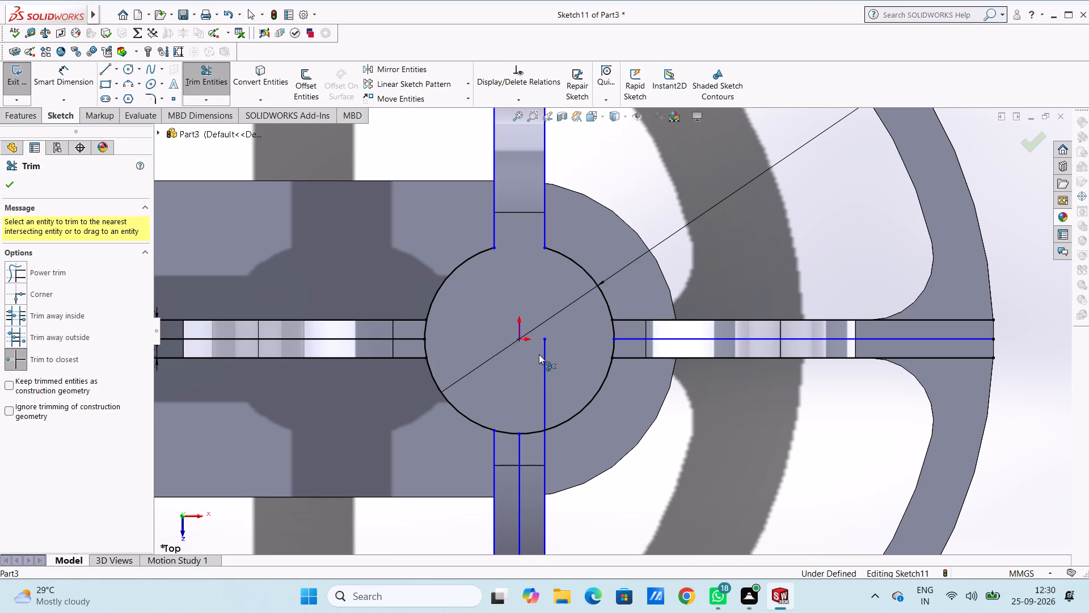
{"action": "left_click", "coordinate": [543, 349]}
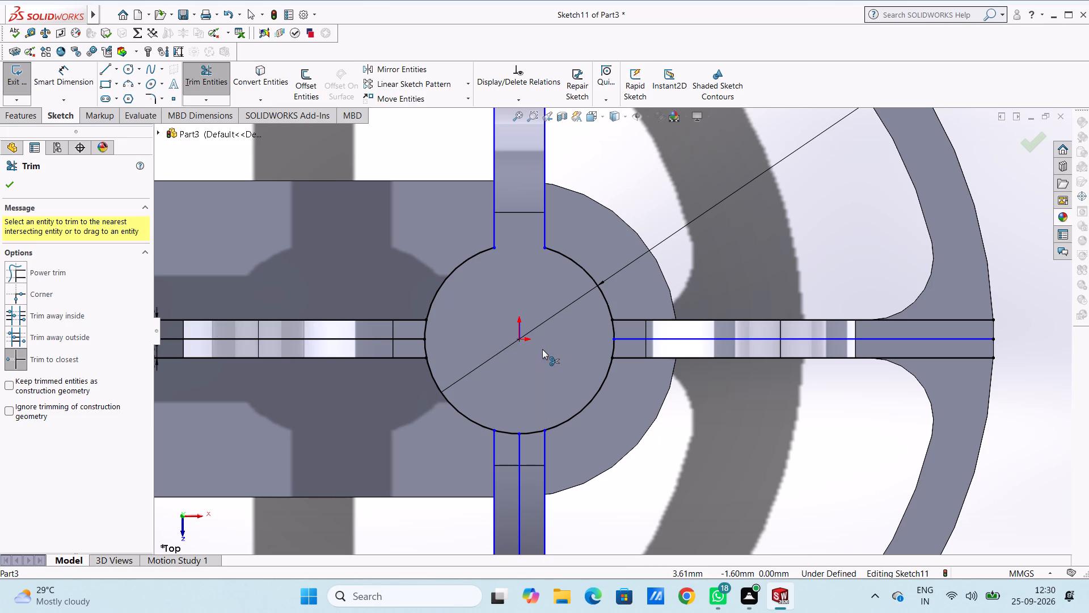
Trim the centre lines of the right, left and lower arms and the circle arcs crossing those arms.
{"action": "left_click", "coordinate": [617, 330]}
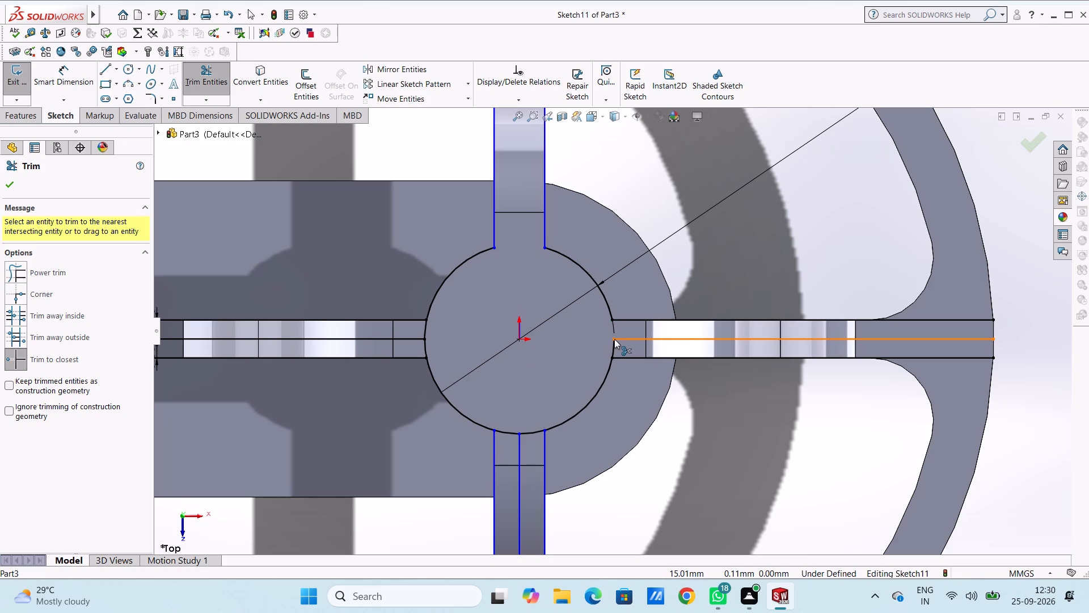
{"action": "left_click", "coordinate": [612, 342]}
{"action": "left_click", "coordinate": [614, 345]}
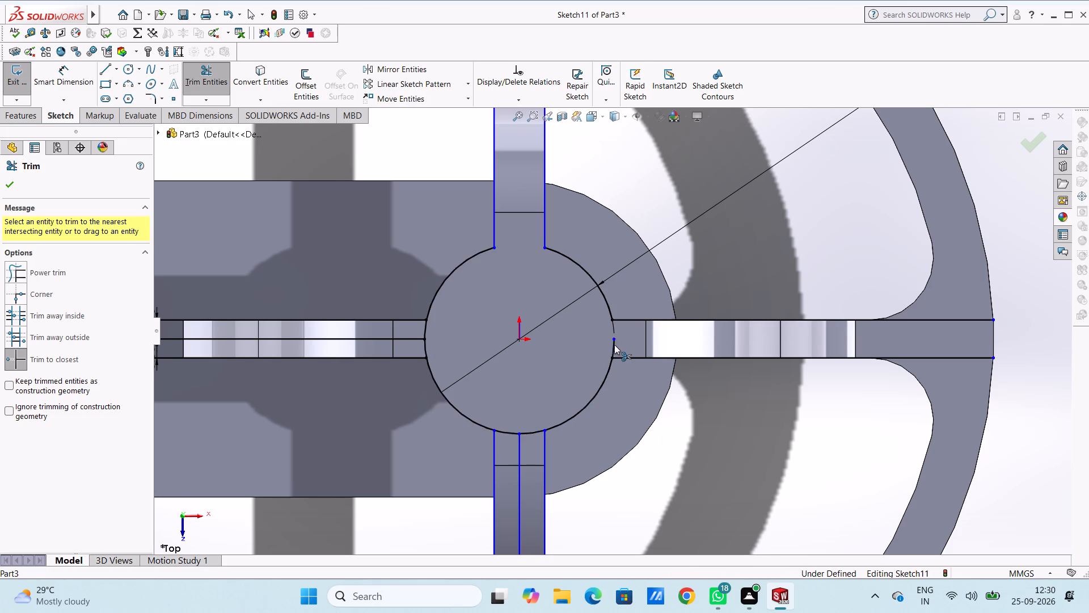
{"action": "left_click", "coordinate": [424, 335]}
{"action": "left_click", "coordinate": [424, 337]}
{"action": "left_click", "coordinate": [423, 342]}
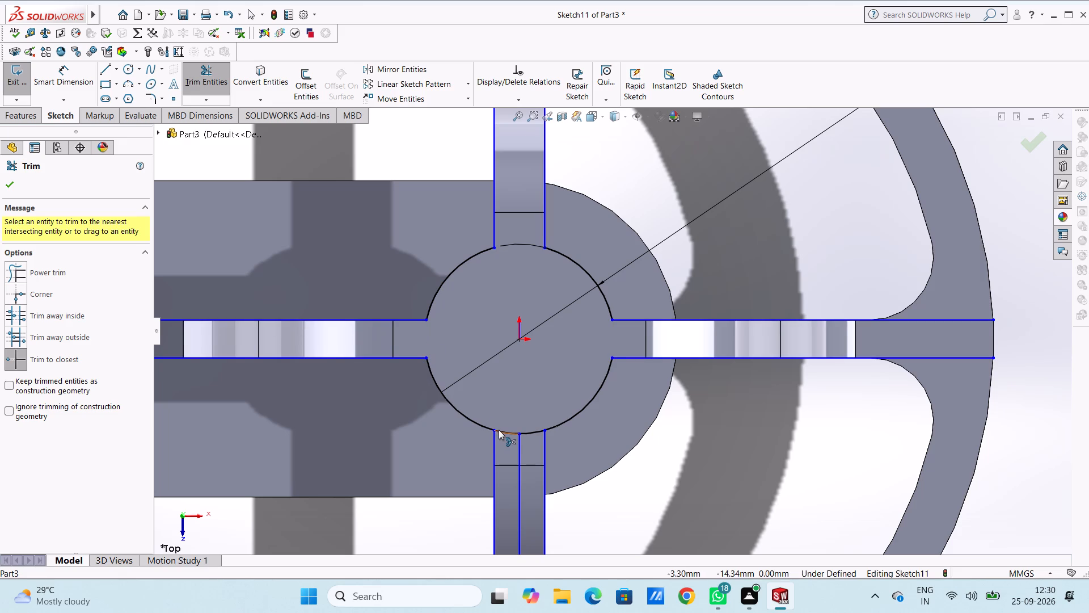
{"action": "left_click", "coordinate": [500, 432]}
{"action": "left_click", "coordinate": [517, 439]}
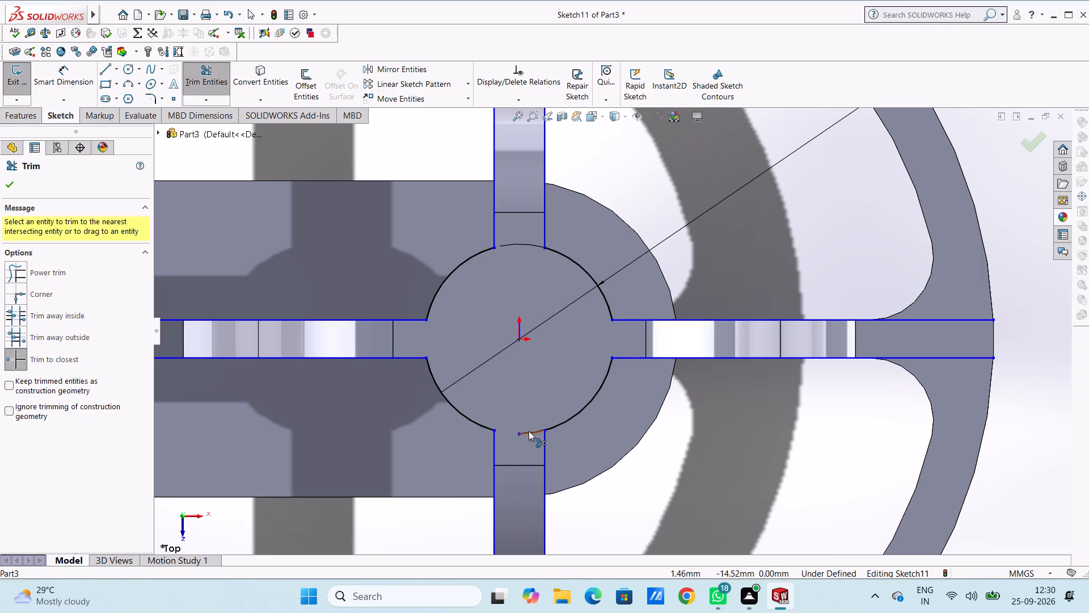
{"action": "left_click", "coordinate": [529, 431]}
Examine the trimmed cross profile against the column, curved ribs and slotted plate from several angles.
{"action": "scroll", "coordinate": [544, 356], "scroll_direction": "up", "scroll_amount": 2}
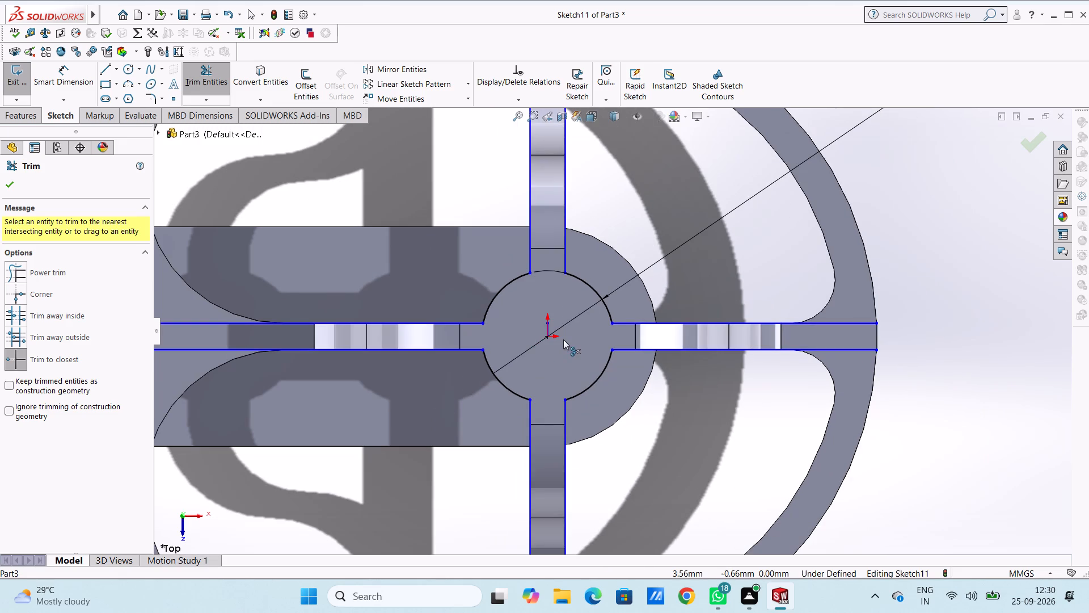
{"action": "middle_click_drag", "start_coordinate": [552, 329], "coordinate": [529, 304]}
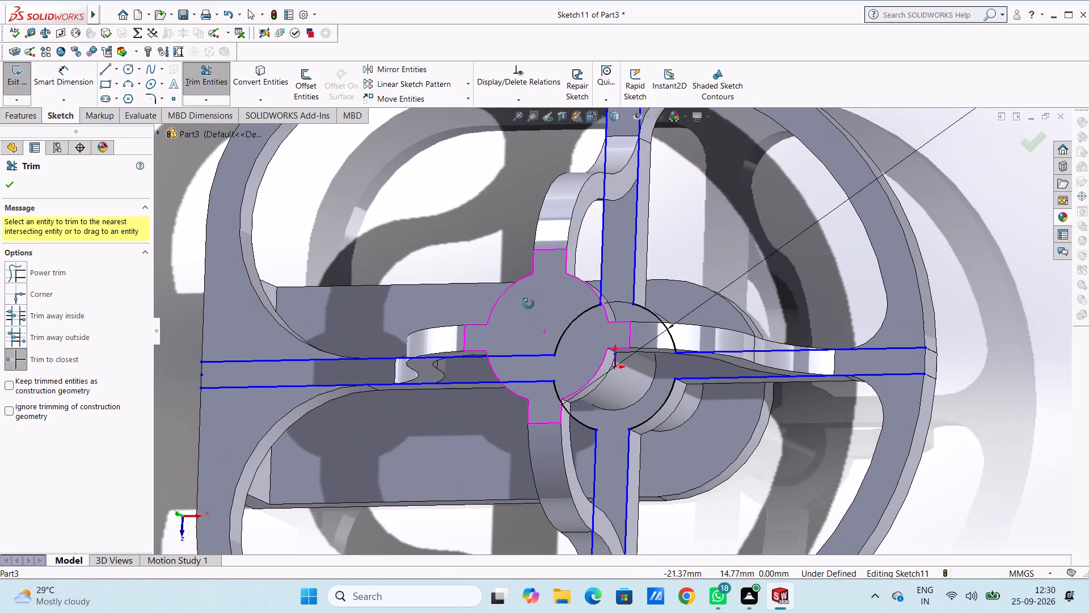
{"action": "middle_click_drag", "start_coordinate": [529, 304], "coordinate": [518, 283]}
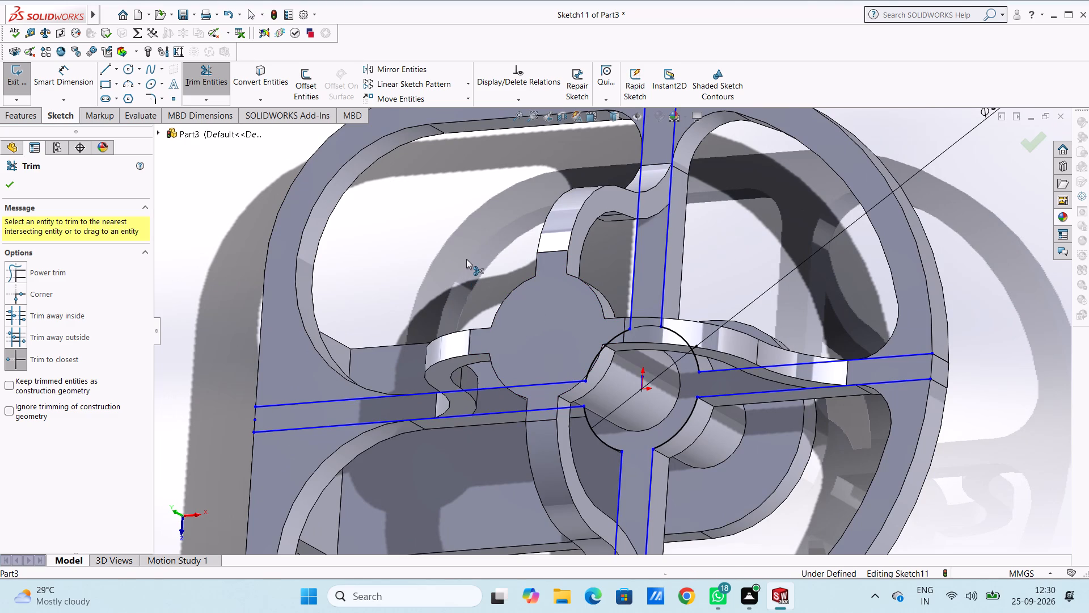
{"action": "key", "text": "ctrl+5"}
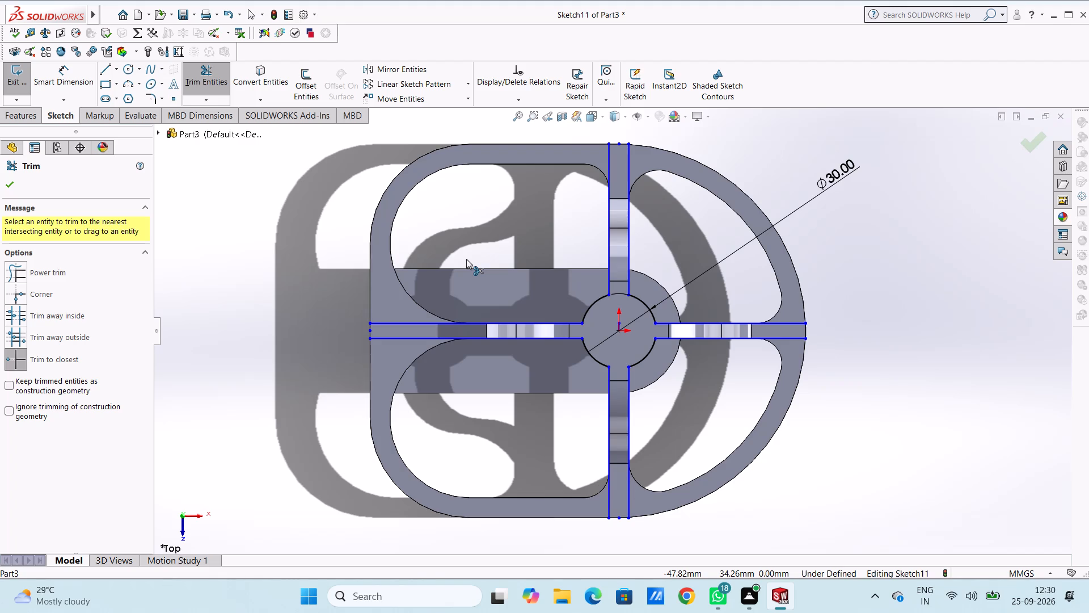
{"action": "middle_click_drag", "start_coordinate": [547, 369], "coordinate": [538, 231]}
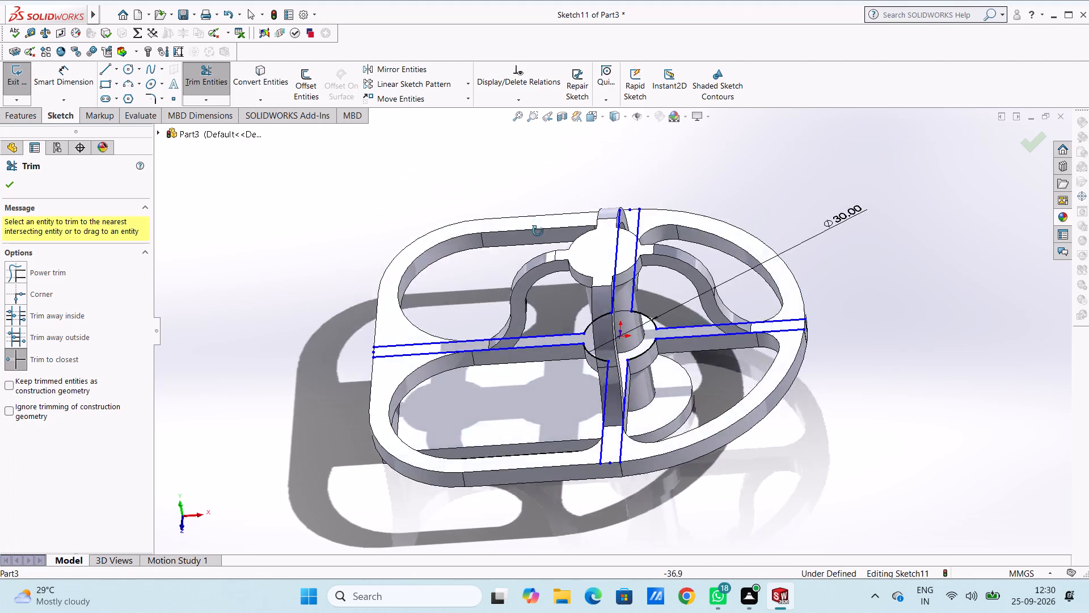
{"action": "middle_click_drag", "start_coordinate": [538, 231], "coordinate": [544, 189]}
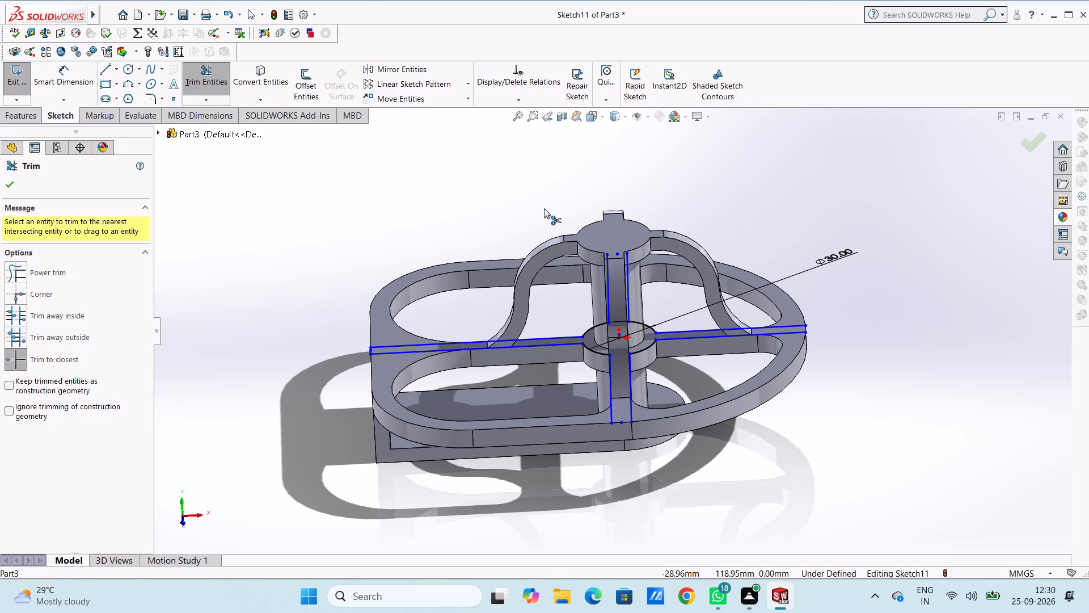
{"action": "key", "text": "ctrl+5"}
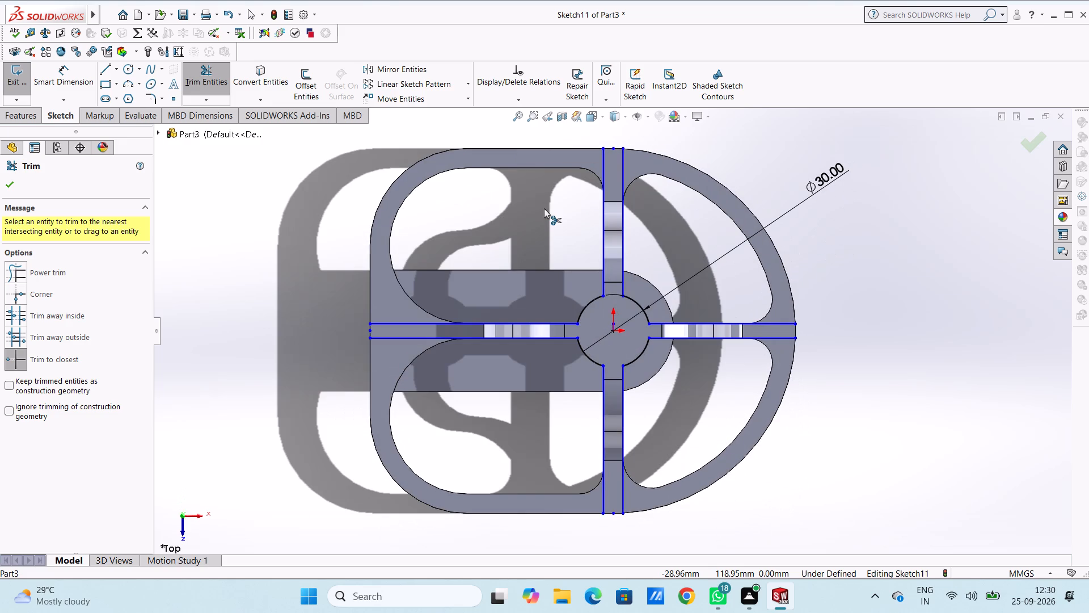
Draw closing lines across the upper and right arms of the cross profile, at the outer ends of the curved ribs.
{"action": "scroll", "coordinate": [596, 239], "scroll_direction": "down", "scroll_amount": 1}
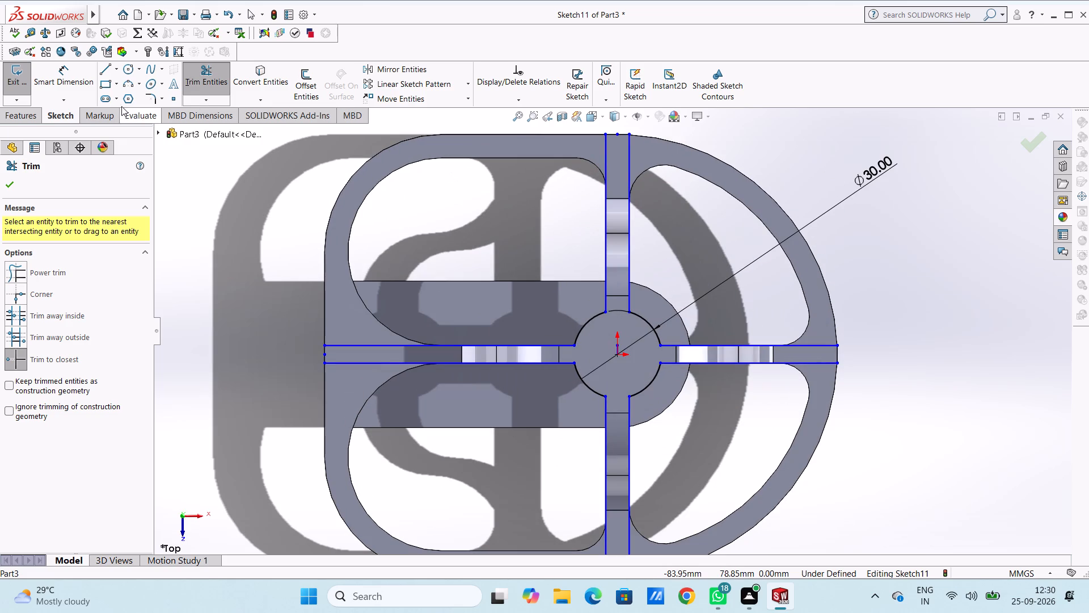
{"action": "left_click", "coordinate": [108, 70]}
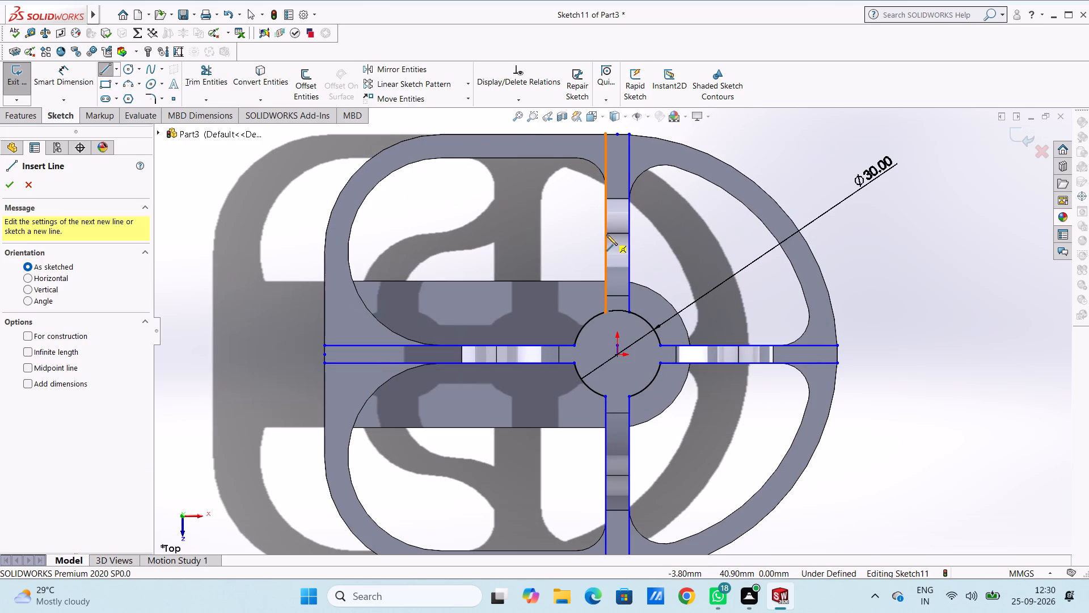
{"action": "left_click", "coordinate": [605, 198]}
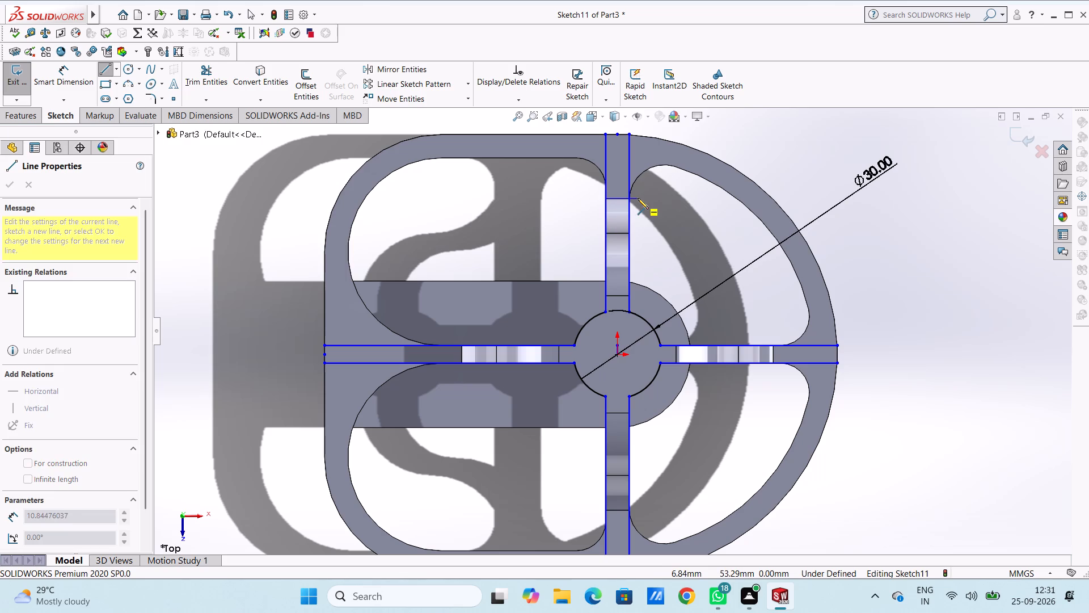
{"action": "left_click", "coordinate": [630, 198]}
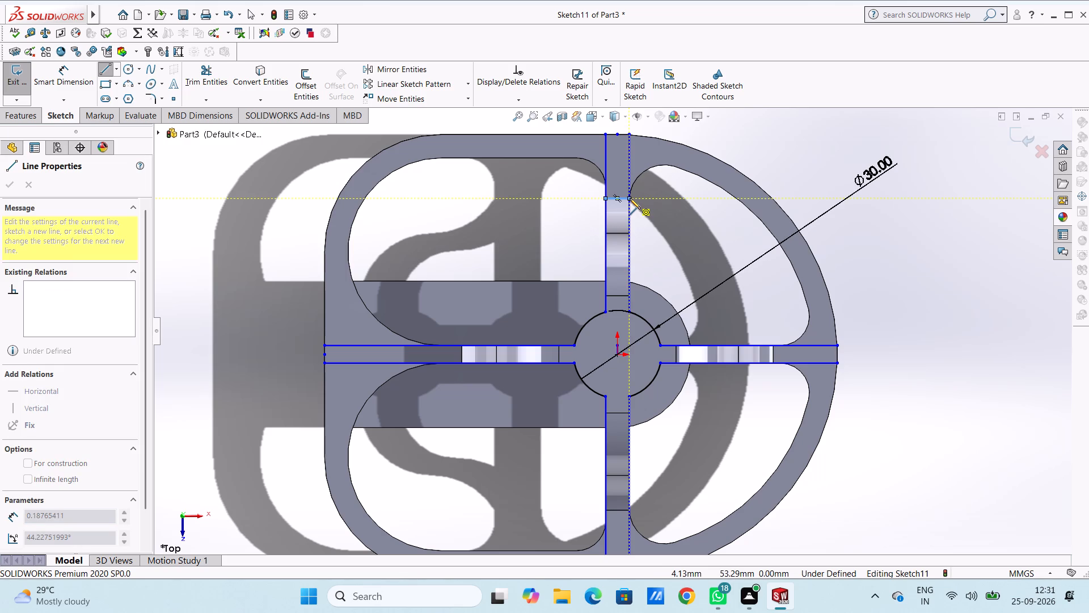
{"action": "key", "text": "Escape"}
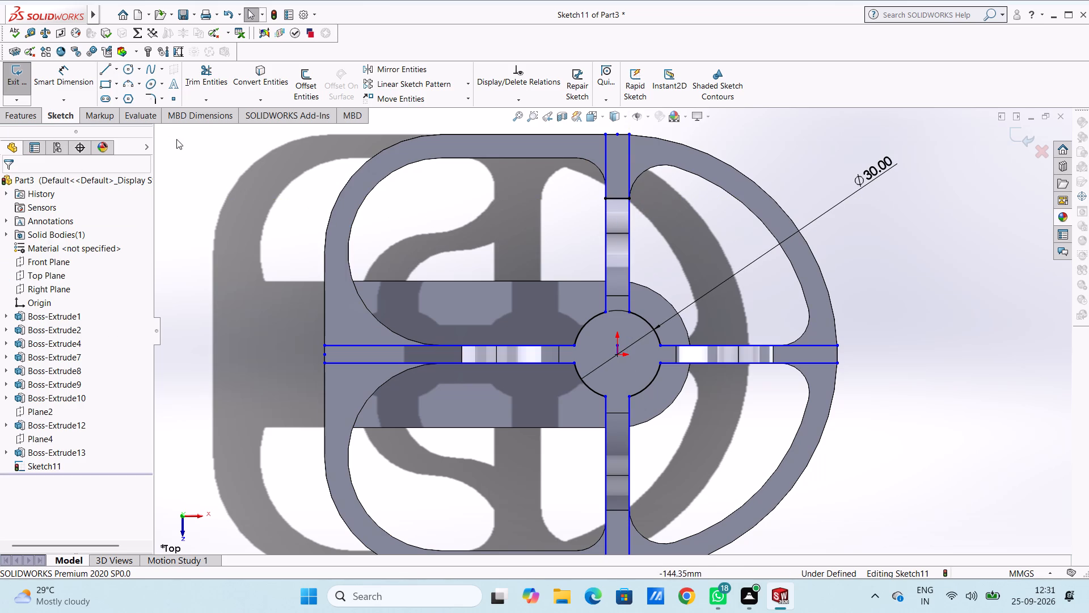
{"action": "left_click", "coordinate": [103, 70]}
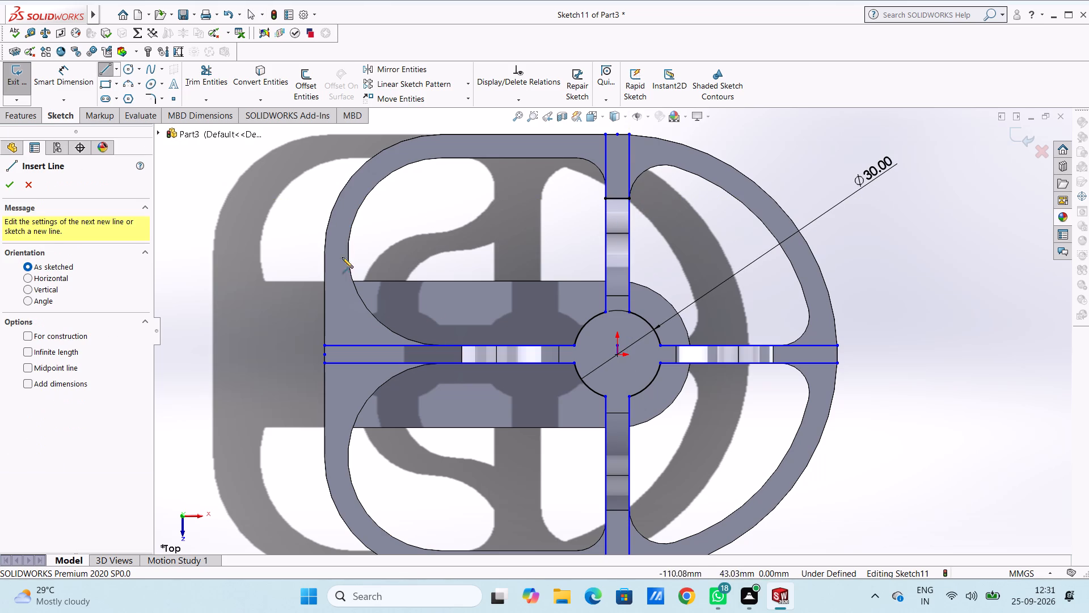
{"action": "left_click", "coordinate": [770, 345]}
{"action": "left_click", "coordinate": [773, 365]}
{"action": "key", "text": "Escape"}
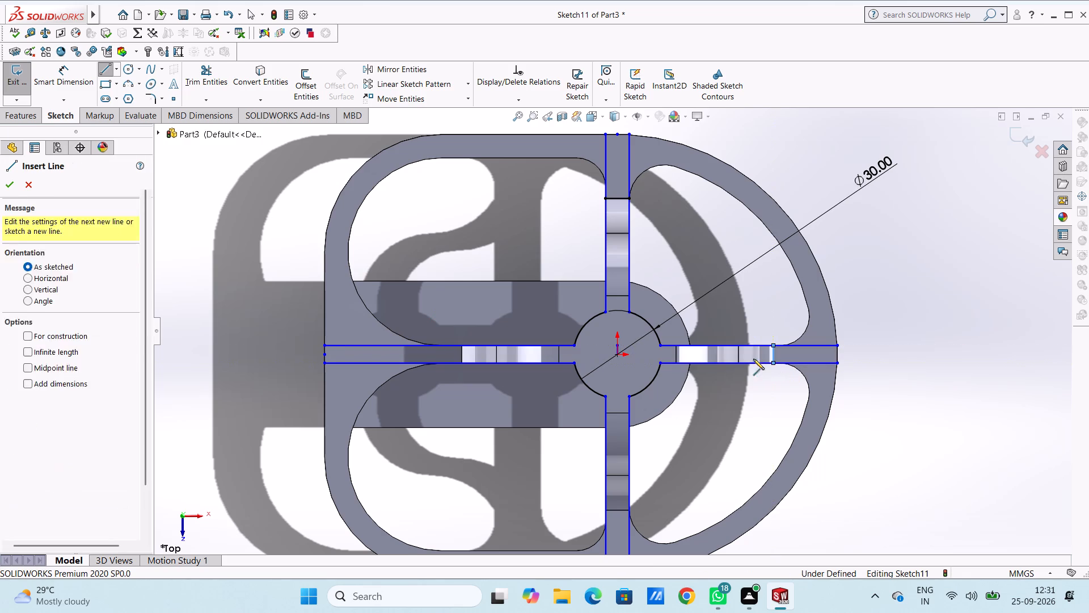
{"action": "key", "text": "Escape"}
Draw a 6 mm closing line across the left arm and an 8 mm one across the lower arm, at the ribs' outer ends.
{"action": "left_click", "coordinate": [107, 73]}
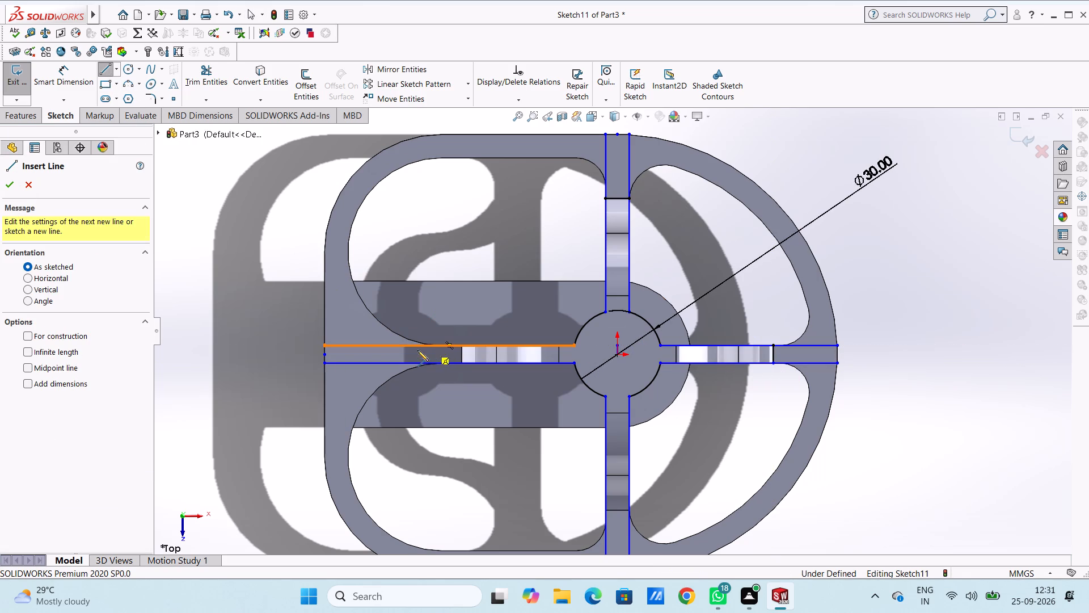
{"action": "left_click", "coordinate": [463, 347]}
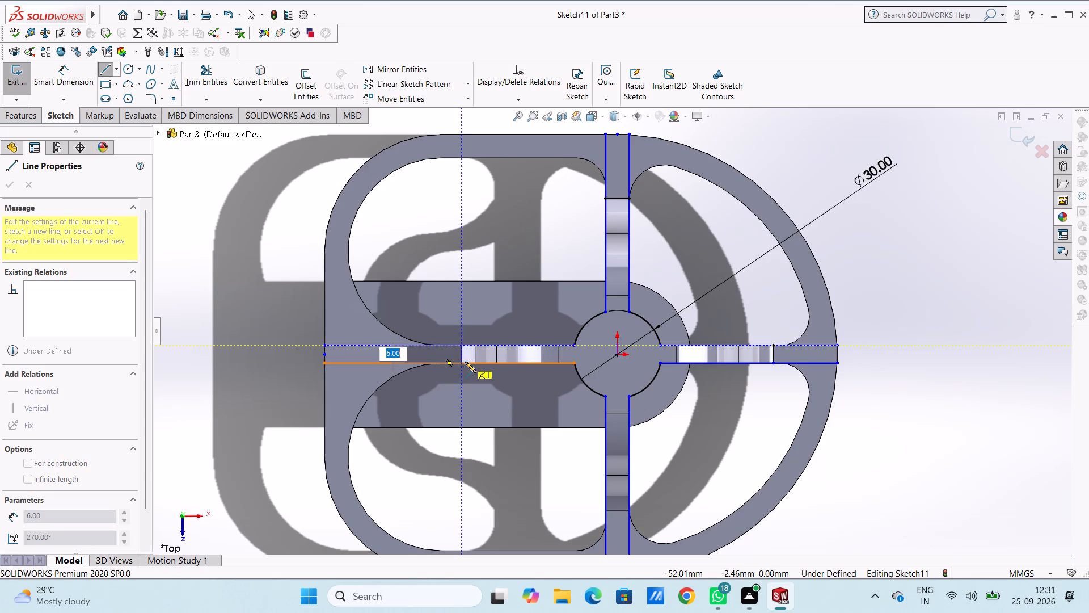
{"action": "left_click", "coordinate": [463, 363]}
{"action": "key", "text": "Escape"}
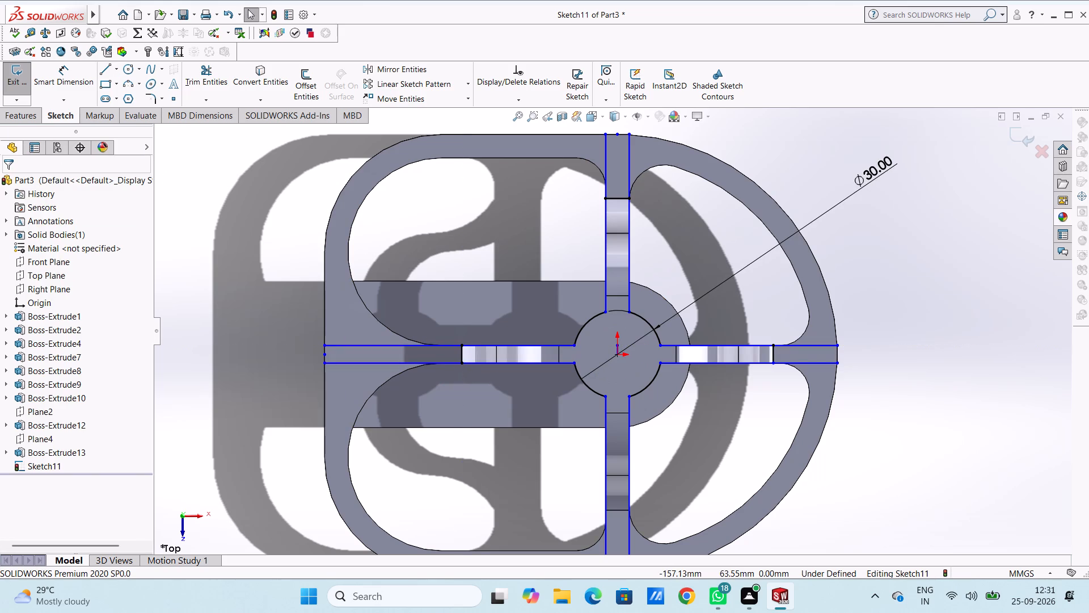
{"action": "left_click", "coordinate": [111, 74]}
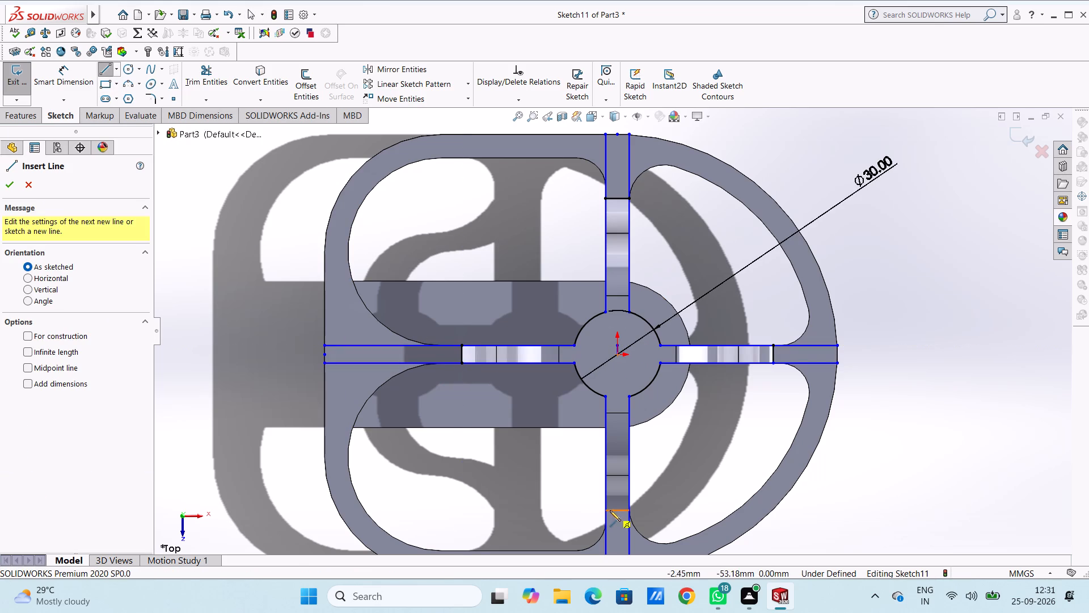
{"action": "left_click", "coordinate": [603, 511]}
{"action": "left_click", "coordinate": [627, 513]}
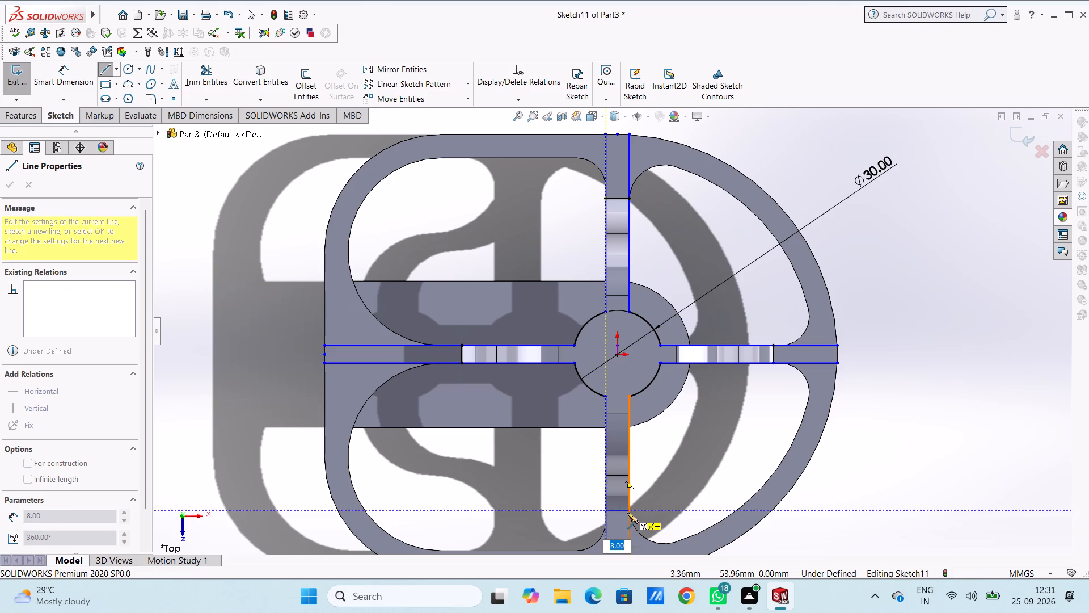
{"action": "key", "text": "Escape"}
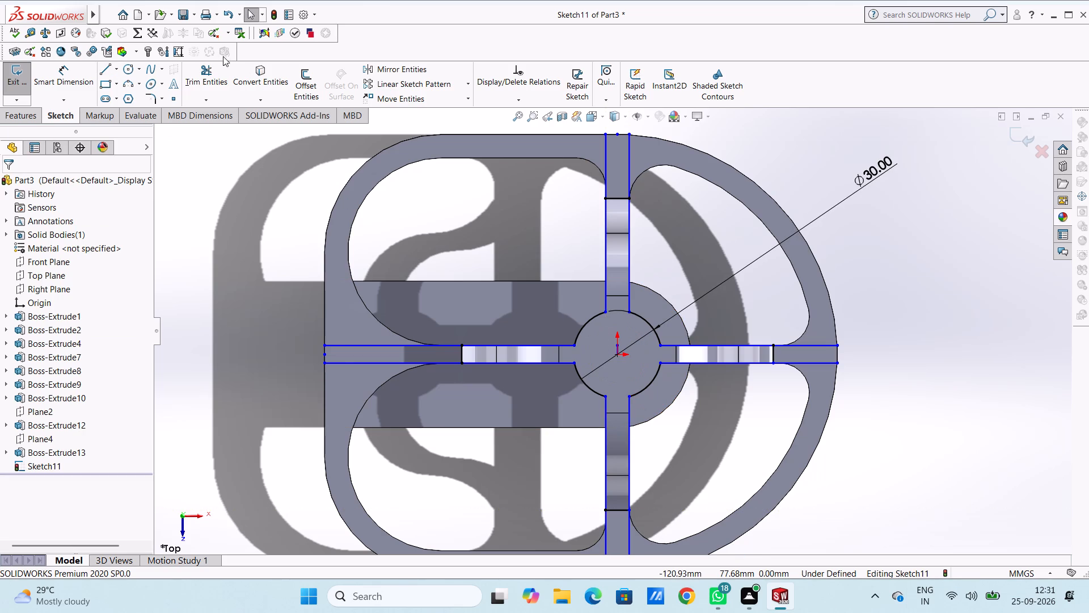
Trim the side lines of the left and upper arms that extend outward beyond their closing lines.
{"action": "left_click", "coordinate": [213, 71]}
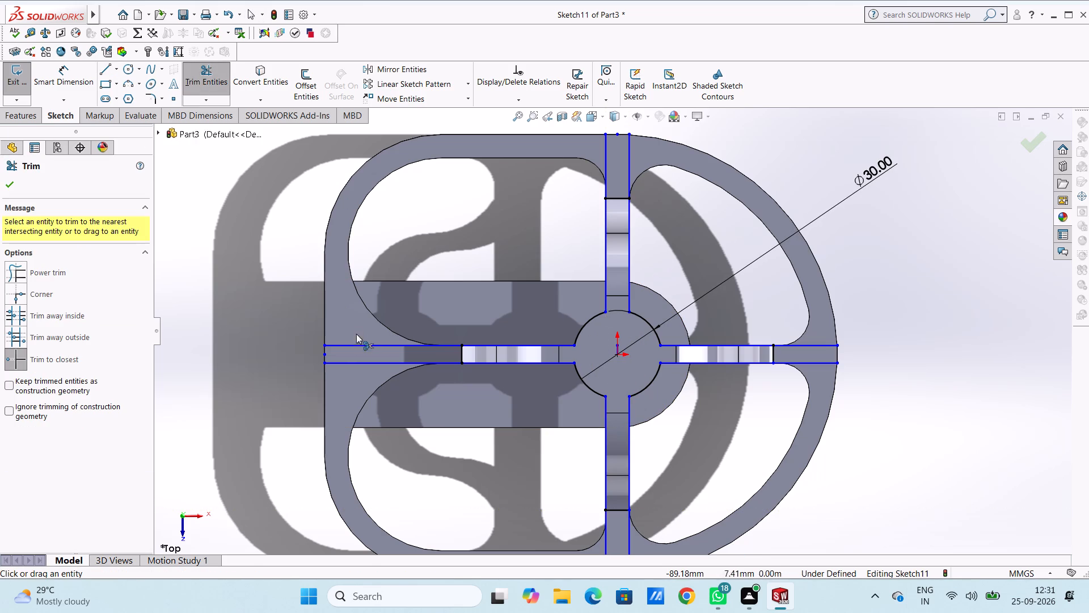
{"action": "left_click", "coordinate": [360, 349]}
{"action": "left_click", "coordinate": [362, 360]}
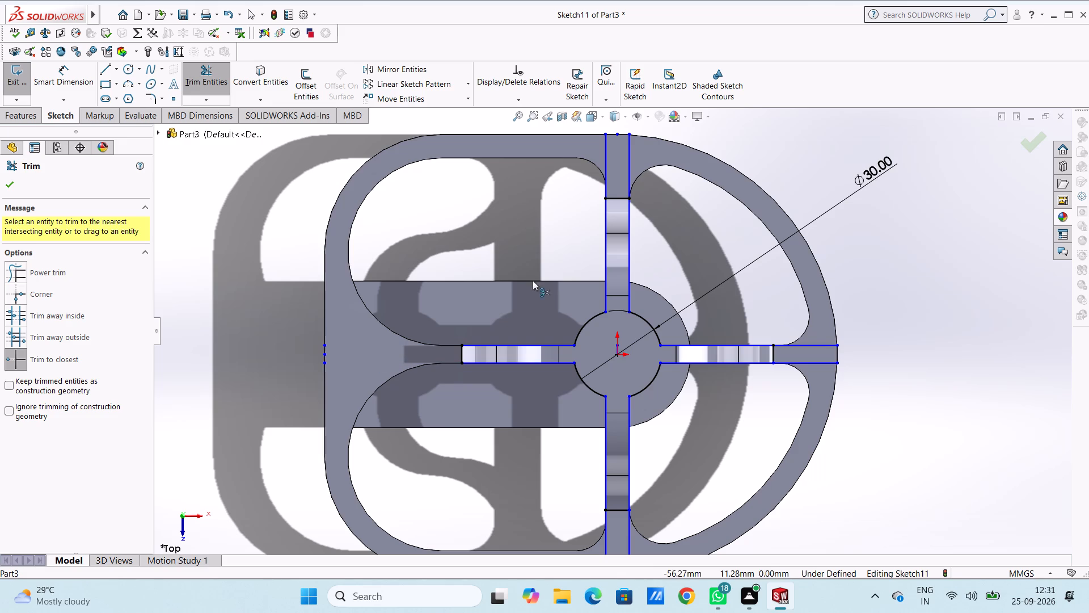
{"action": "left_click", "coordinate": [607, 166]}
{"action": "left_click", "coordinate": [628, 172]}
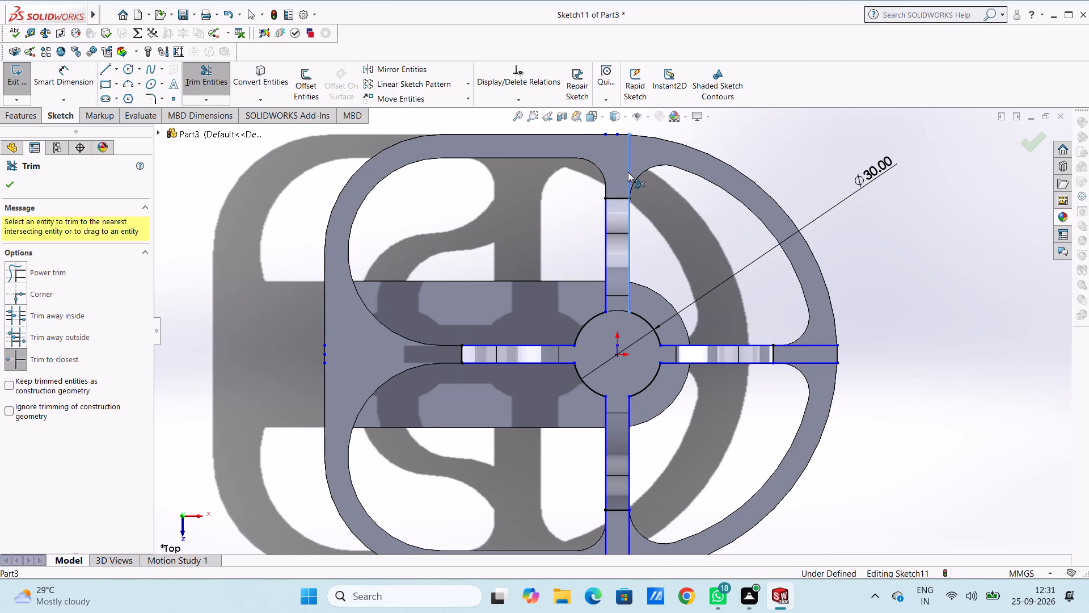
{"action": "left_click", "coordinate": [628, 132]}
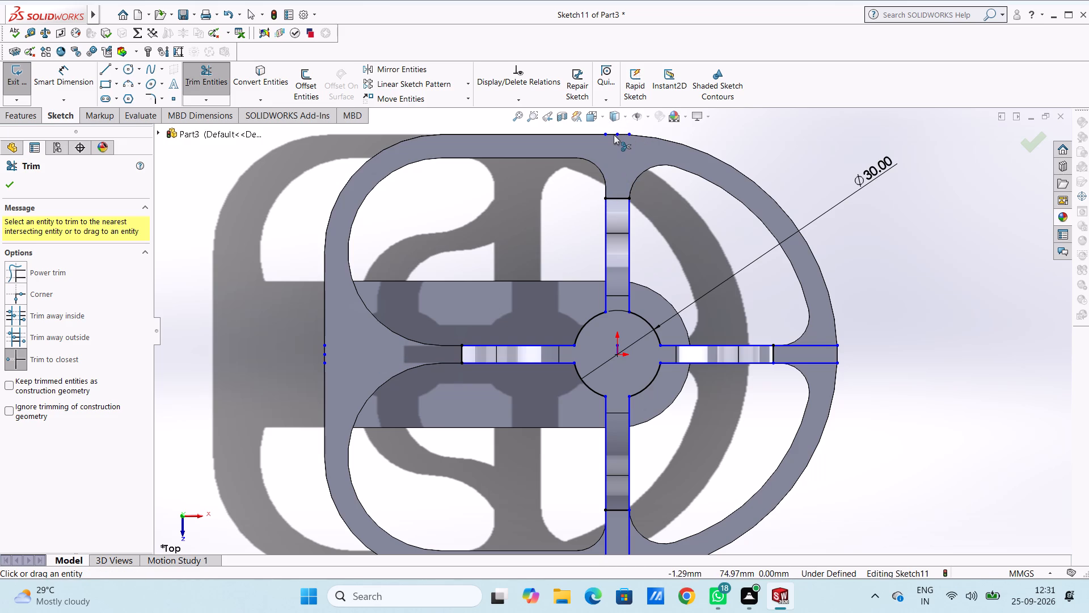
{"action": "left_click", "coordinate": [614, 135]}
{"action": "left_click", "coordinate": [604, 136]}
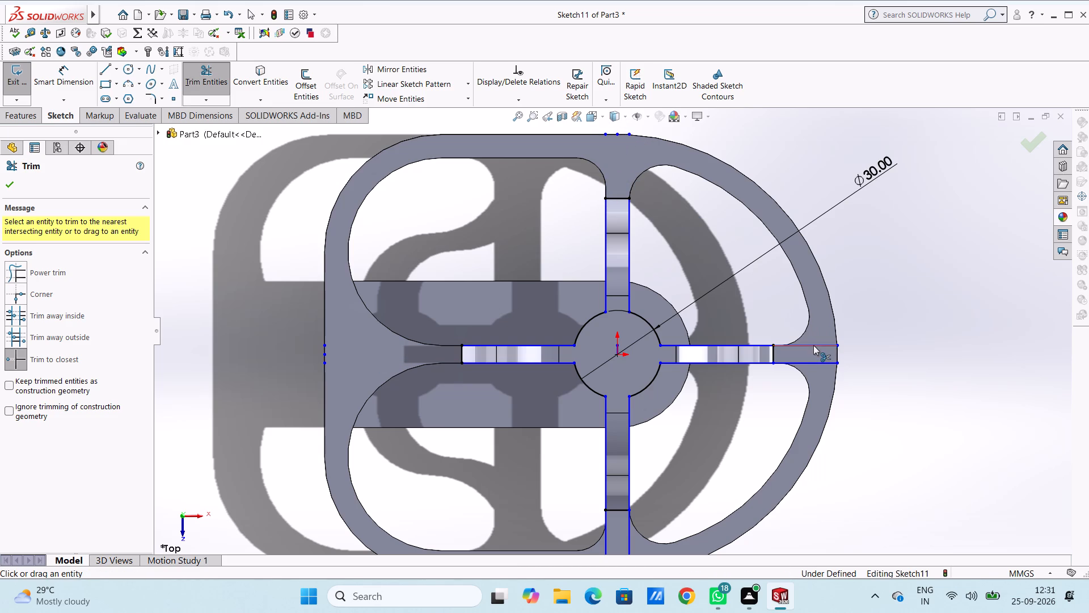
Trim the side lines of the right and lower arms that extend outward beyond their closing lines.
{"action": "left_click", "coordinate": [813, 345]}
{"action": "left_click", "coordinate": [817, 365]}
{"action": "scroll", "coordinate": [812, 371], "scroll_direction": "up", "scroll_amount": 4}
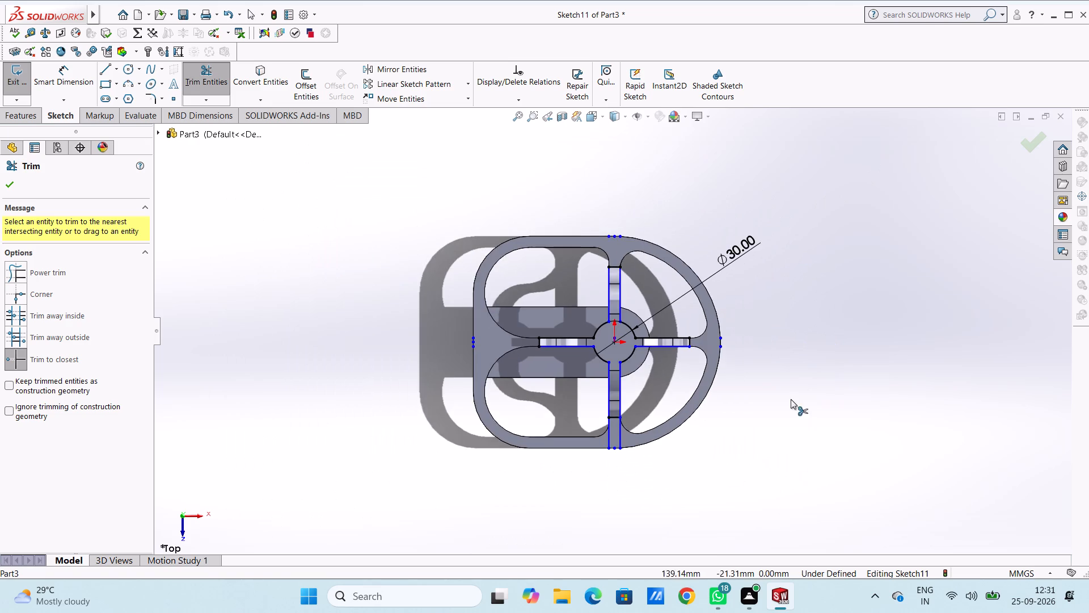
{"action": "scroll", "coordinate": [621, 419], "scroll_direction": "down", "scroll_amount": 5}
{"action": "left_click", "coordinate": [588, 423]}
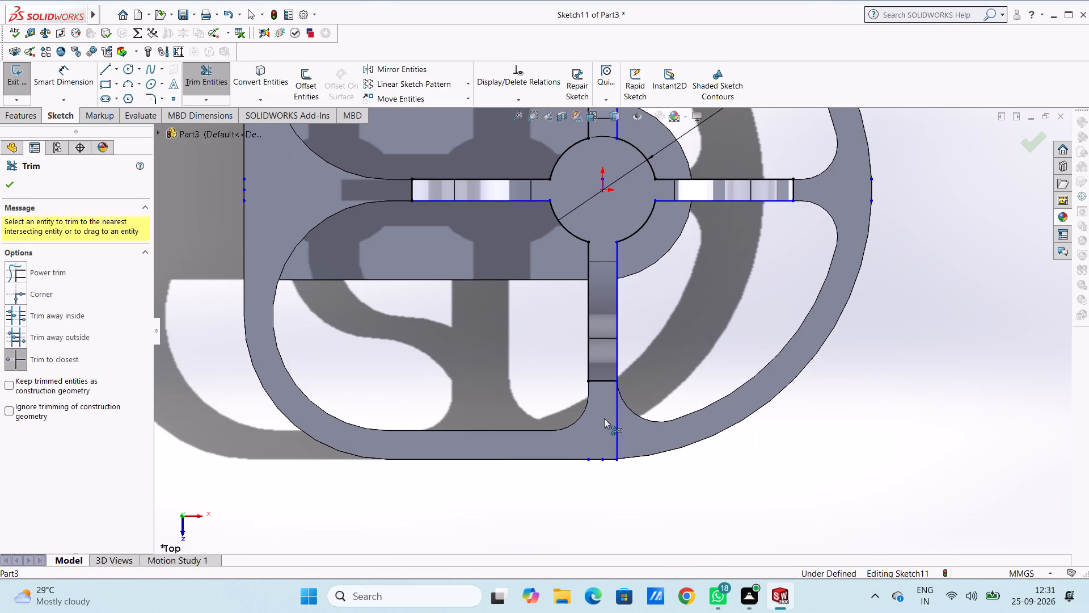
{"action": "left_click", "coordinate": [617, 424]}
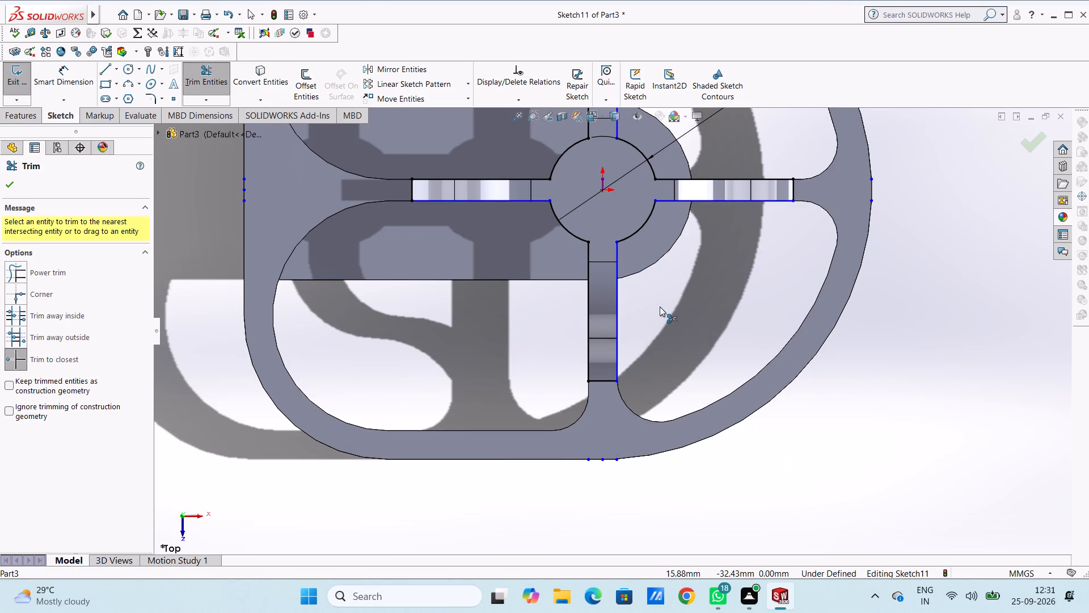
{"action": "scroll", "coordinate": [660, 306], "scroll_direction": "up", "scroll_amount": 4}
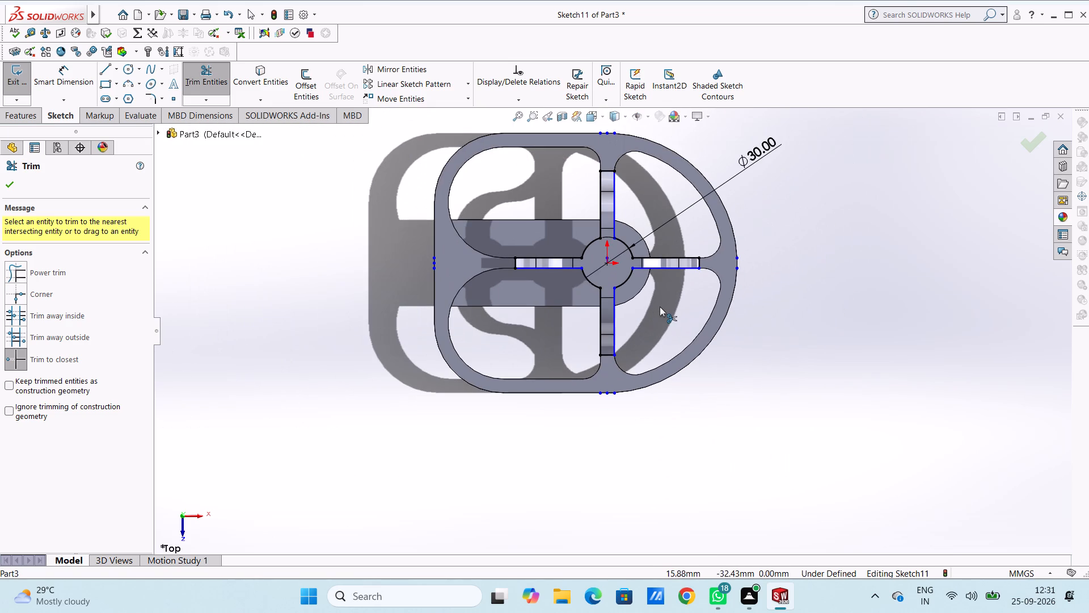
{"action": "key", "text": "Escape"}
{"action": "key", "text": "Escape"}
Cut-extrude the closed cross-shaped region blind to a depth of 8 mm from the sketch plane.
{"action": "middle_click_drag", "start_coordinate": [660, 306], "coordinate": [649, 271]}
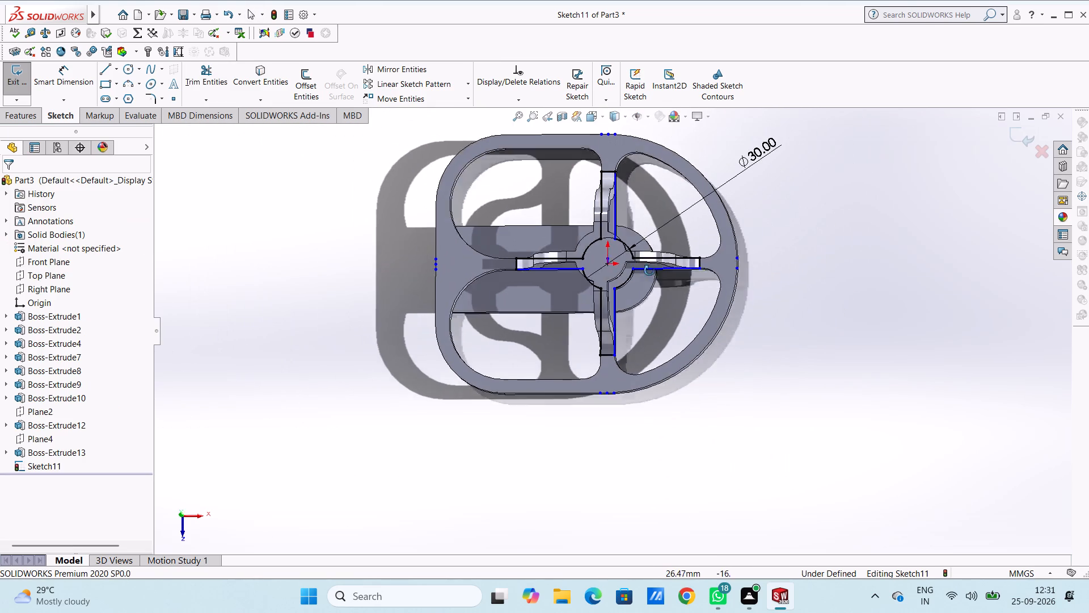
{"action": "middle_click_drag", "start_coordinate": [649, 271], "coordinate": [629, 165]}
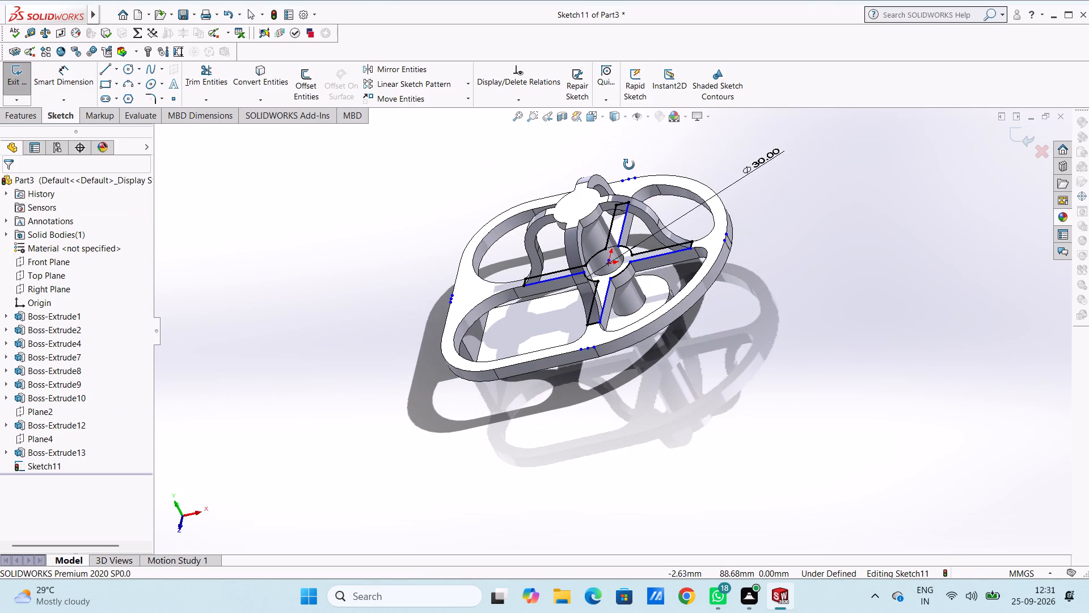
{"action": "middle_click_drag", "start_coordinate": [629, 165], "coordinate": [626, 165]}
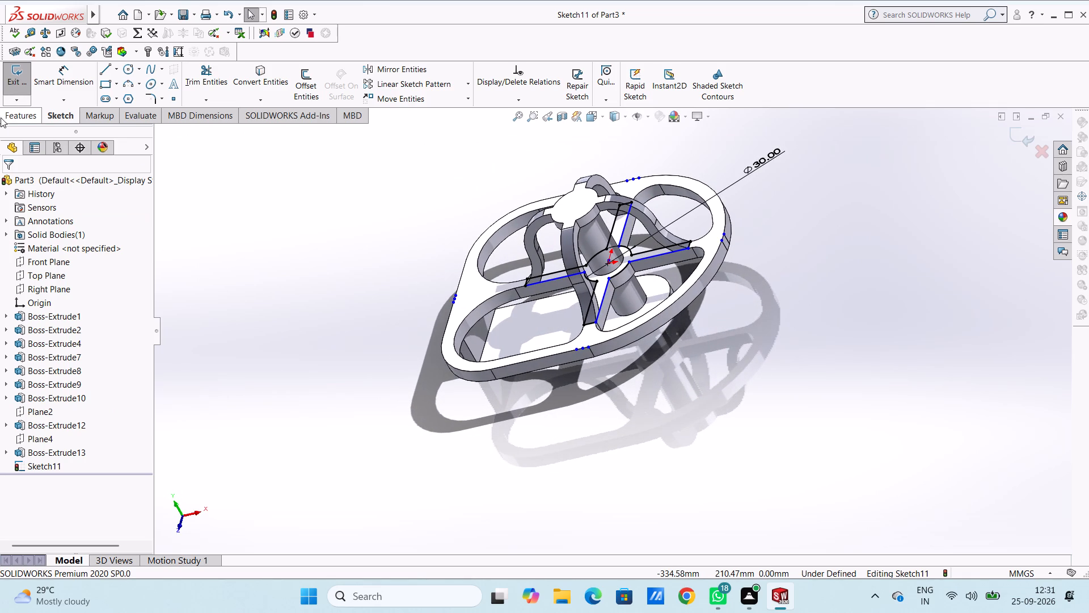
{"action": "left_click", "coordinate": [15, 113]}
{"action": "left_click", "coordinate": [197, 80]}
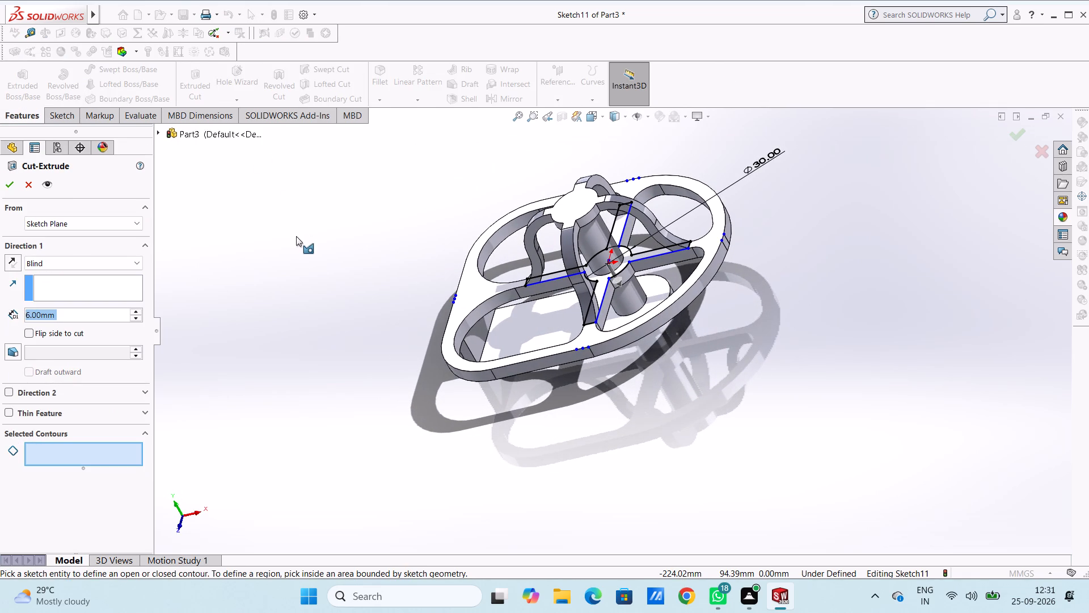
{"action": "middle_click_drag", "start_coordinate": [297, 239], "coordinate": [300, 267]}
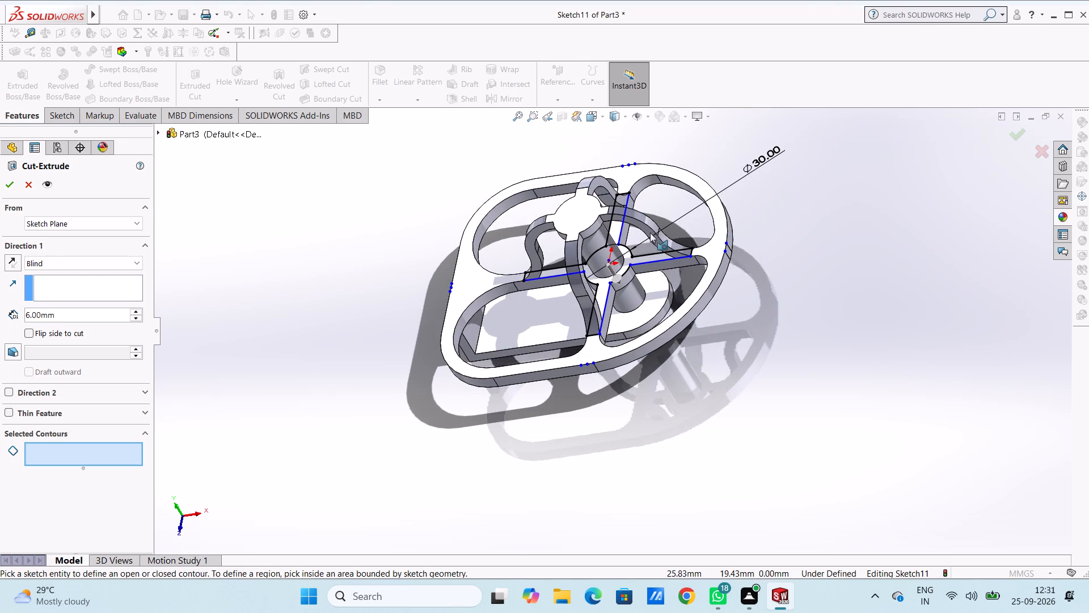
{"action": "left_click", "coordinate": [613, 228]}
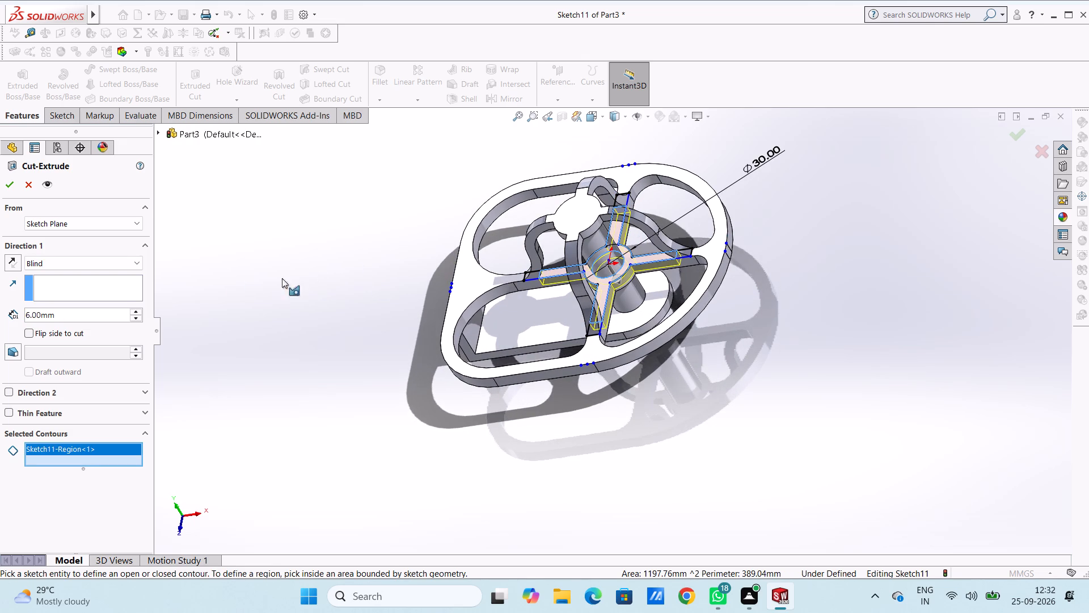
{"action": "middle_click_drag", "start_coordinate": [390, 254], "coordinate": [368, 204]}
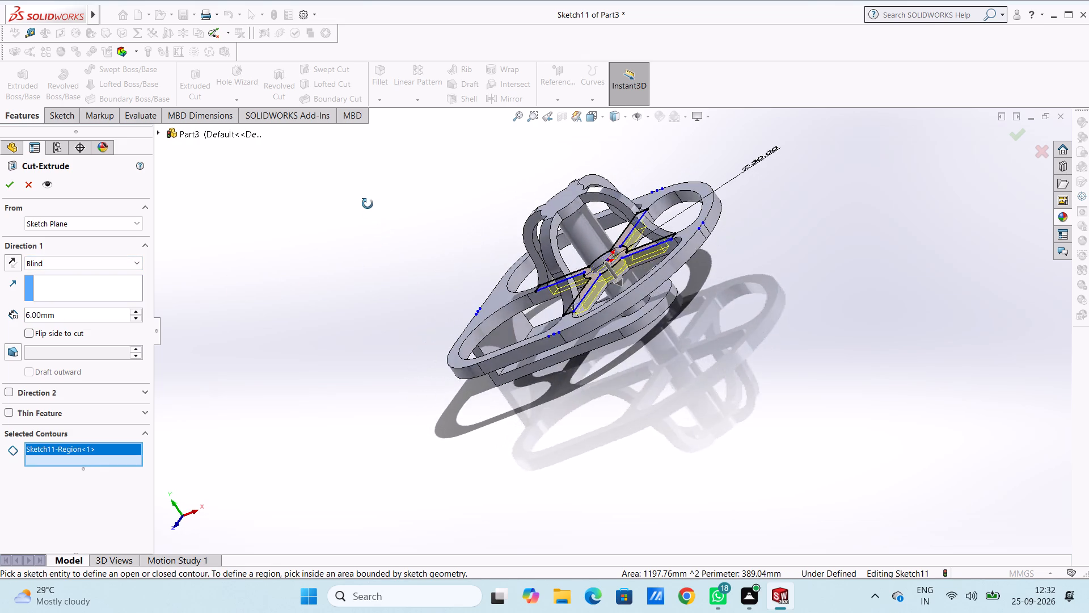
{"action": "middle_click_drag", "start_coordinate": [368, 204], "coordinate": [358, 177]}
{"action": "scroll", "coordinate": [345, 166], "scroll_direction": "down", "scroll_amount": 1}
{"action": "double_click", "coordinate": [81, 313]}
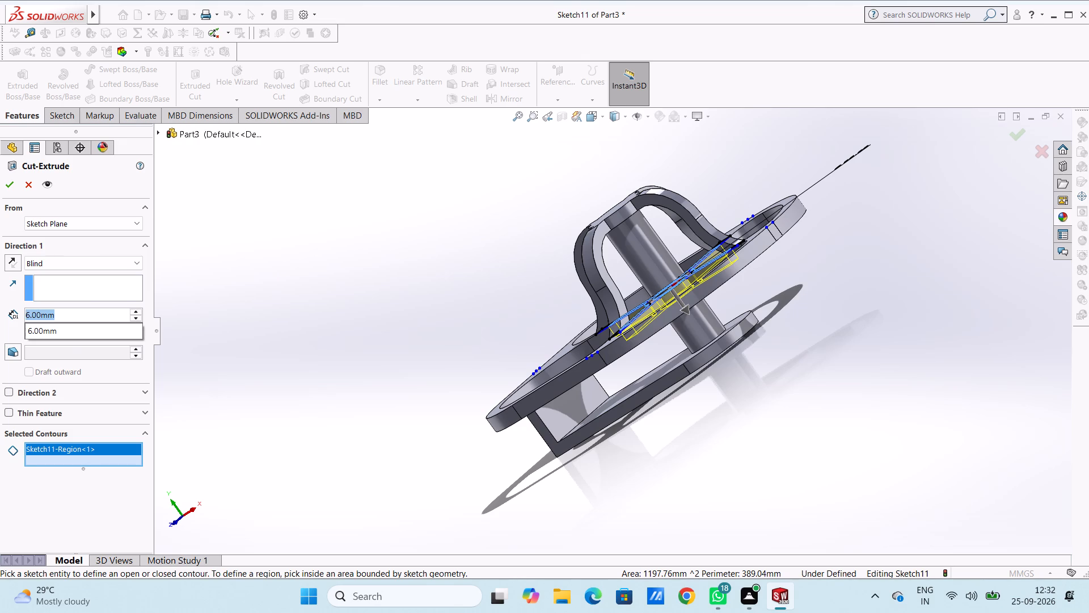
{"action": "key", "text": "8"}
{"action": "key", "text": "Return"}
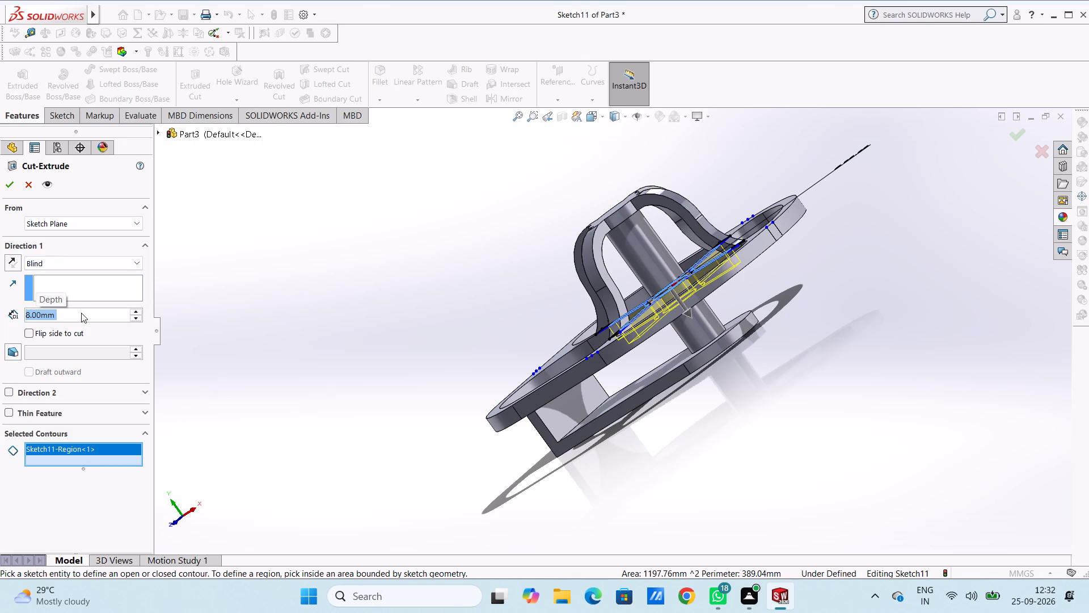
{"action": "left_click", "coordinate": [9, 184]}
{"action": "left_click", "coordinate": [335, 259]}
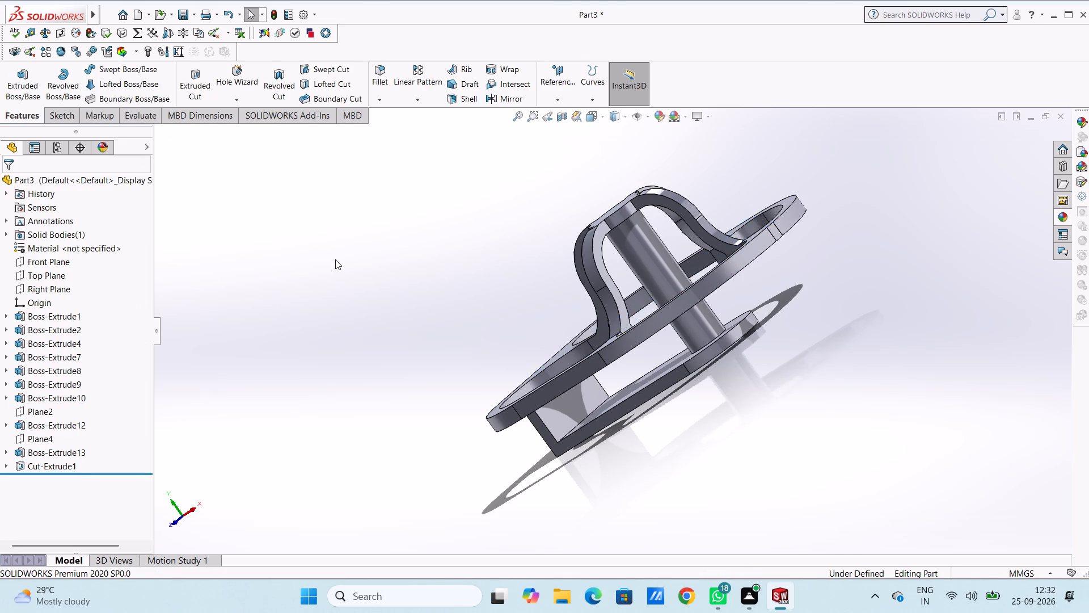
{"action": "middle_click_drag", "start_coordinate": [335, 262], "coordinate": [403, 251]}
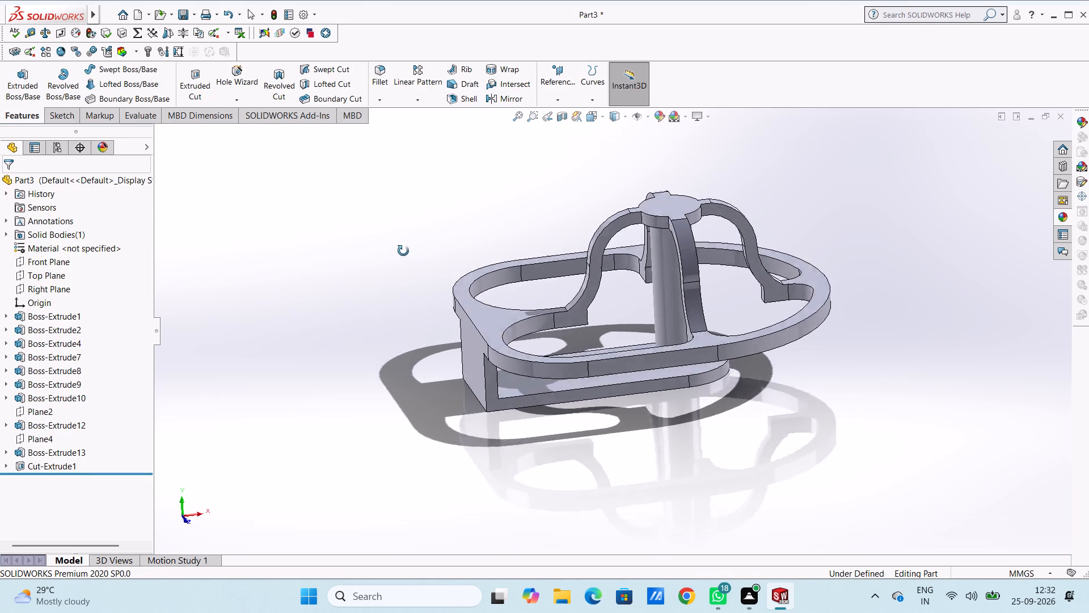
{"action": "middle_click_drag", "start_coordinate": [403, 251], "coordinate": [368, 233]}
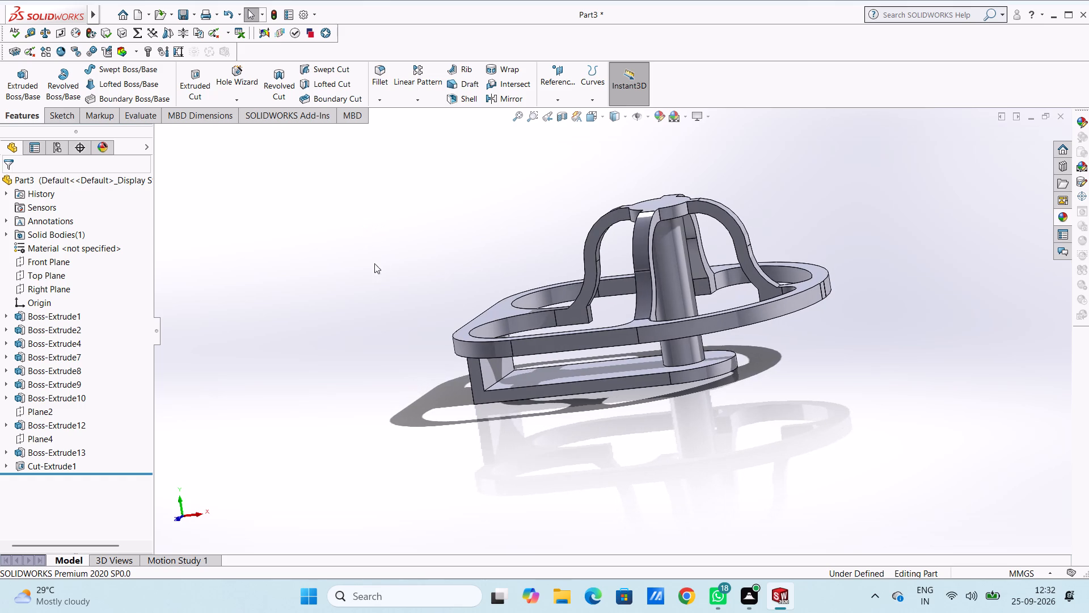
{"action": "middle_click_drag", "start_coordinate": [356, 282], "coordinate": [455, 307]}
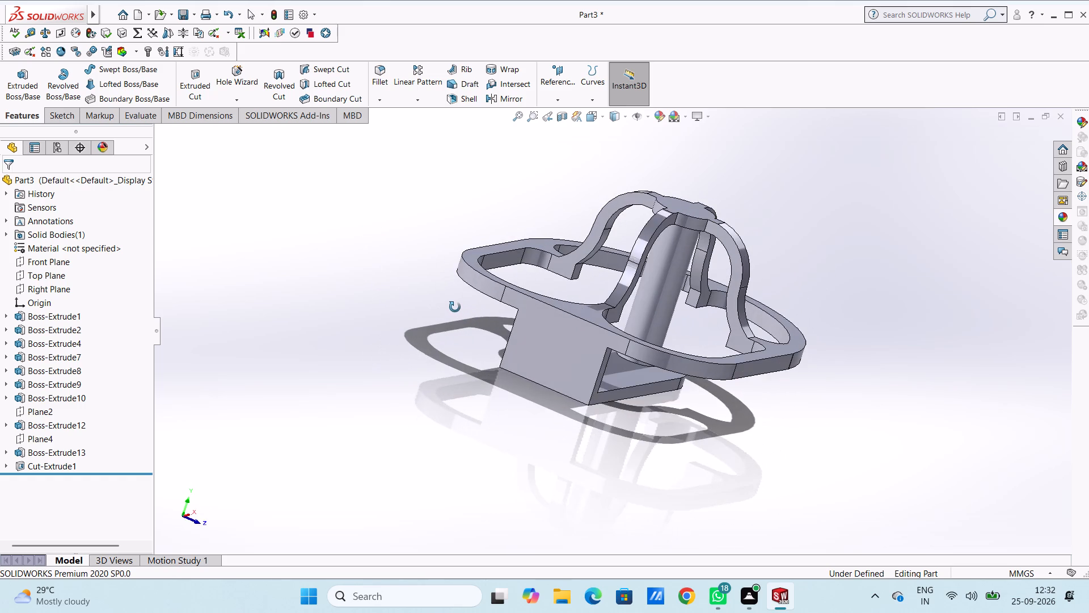
Examine the cut at the inner ends of the plate's arms, where the ribs meet them, from several angles.
{"action": "middle_click_drag", "start_coordinate": [455, 307], "coordinate": [432, 316]}
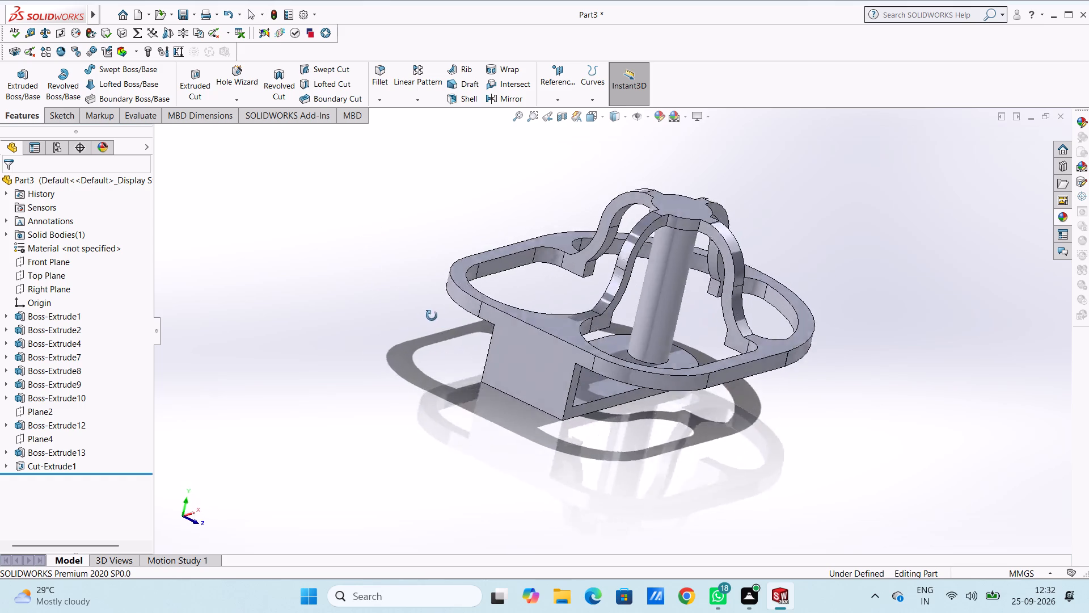
{"action": "middle_click_drag", "start_coordinate": [432, 316], "coordinate": [409, 302]}
{"action": "middle_click_drag", "start_coordinate": [404, 292], "coordinate": [364, 259]}
{"action": "middle_click_drag", "start_coordinate": [342, 283], "coordinate": [331, 284]}
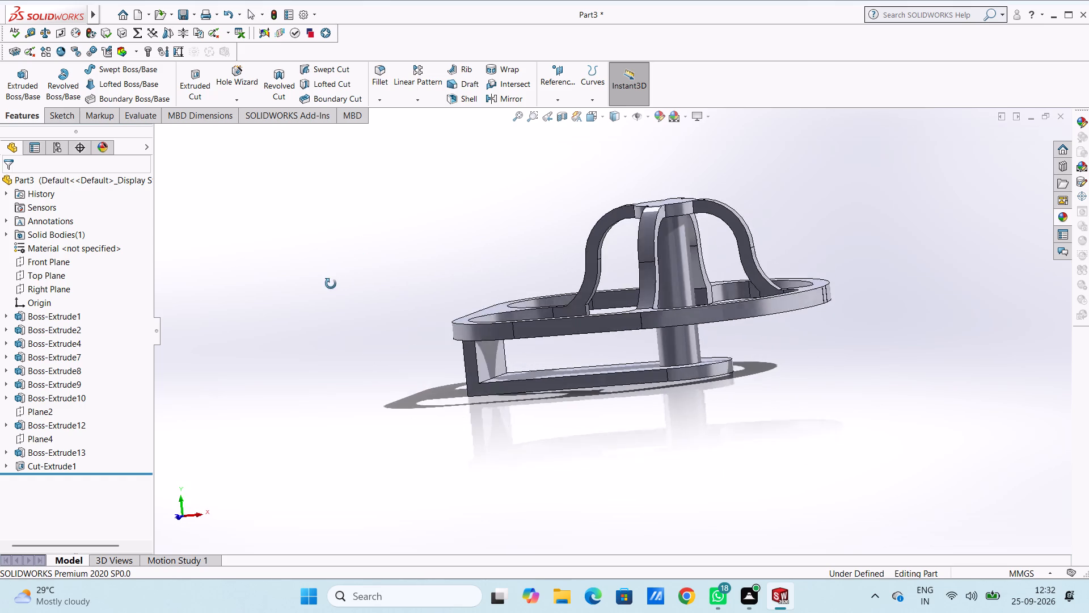
{"action": "middle_click_drag", "start_coordinate": [331, 284], "coordinate": [323, 351]}
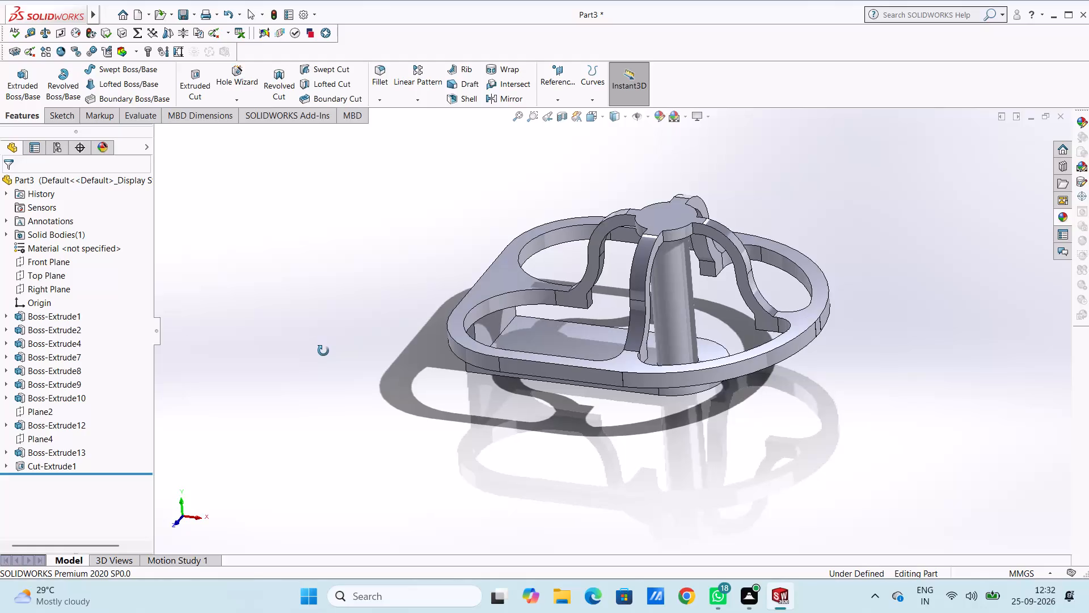
{"action": "middle_click_drag", "start_coordinate": [323, 351], "coordinate": [332, 350]}
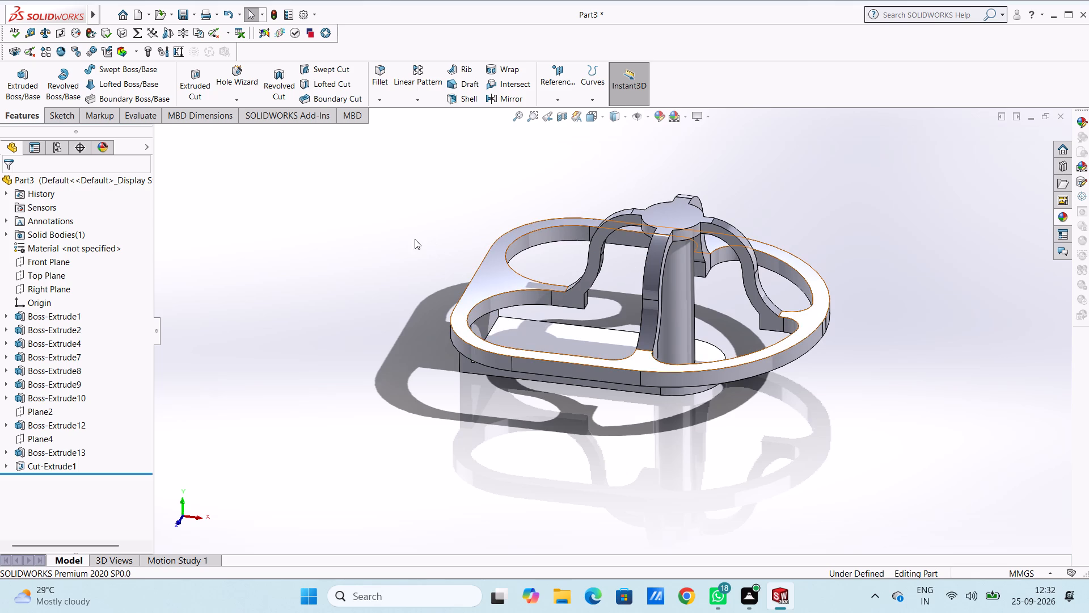
{"action": "middle_click_drag", "start_coordinate": [412, 246], "coordinate": [413, 224]}
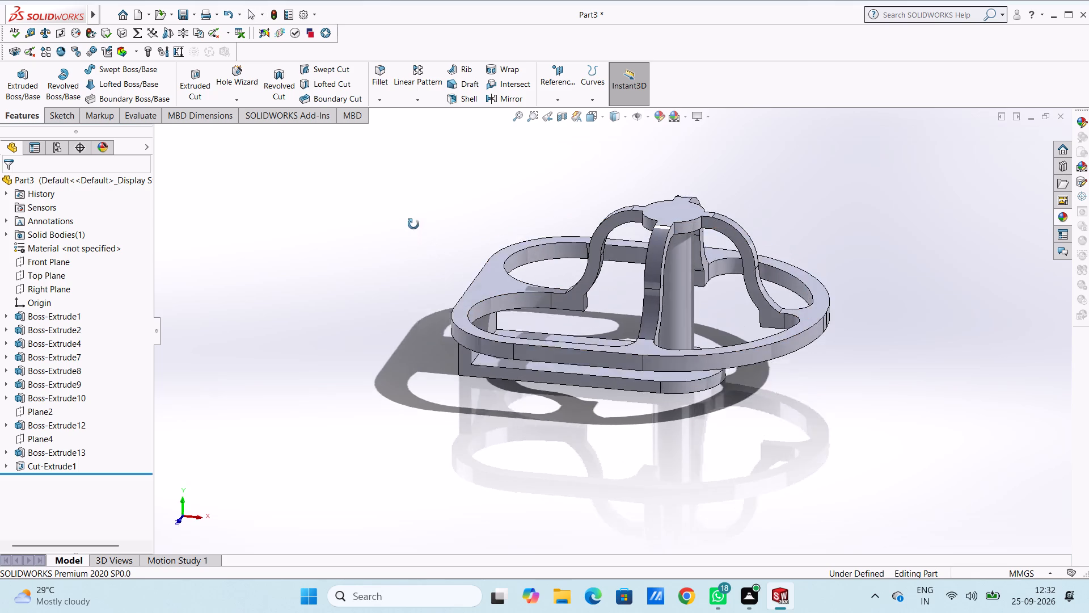
{"action": "middle_click_drag", "start_coordinate": [413, 224], "coordinate": [408, 199]}
Start a 31 mm constant-radius fillet on the bottom inner edge of the 6 mm wide arm nearest the bracket wall.
{"action": "scroll", "coordinate": [651, 312], "scroll_direction": "down", "scroll_amount": 6}
{"action": "scroll", "coordinate": [607, 288], "scroll_direction": "up", "scroll_amount": 1}
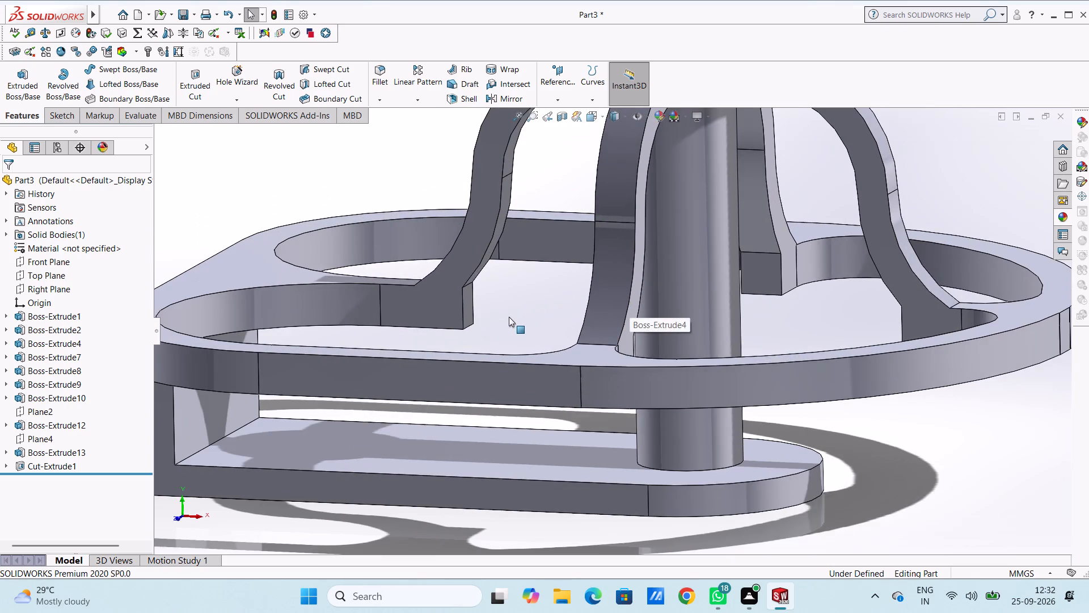
{"action": "middle_click_drag", "start_coordinate": [506, 319], "coordinate": [516, 236]}
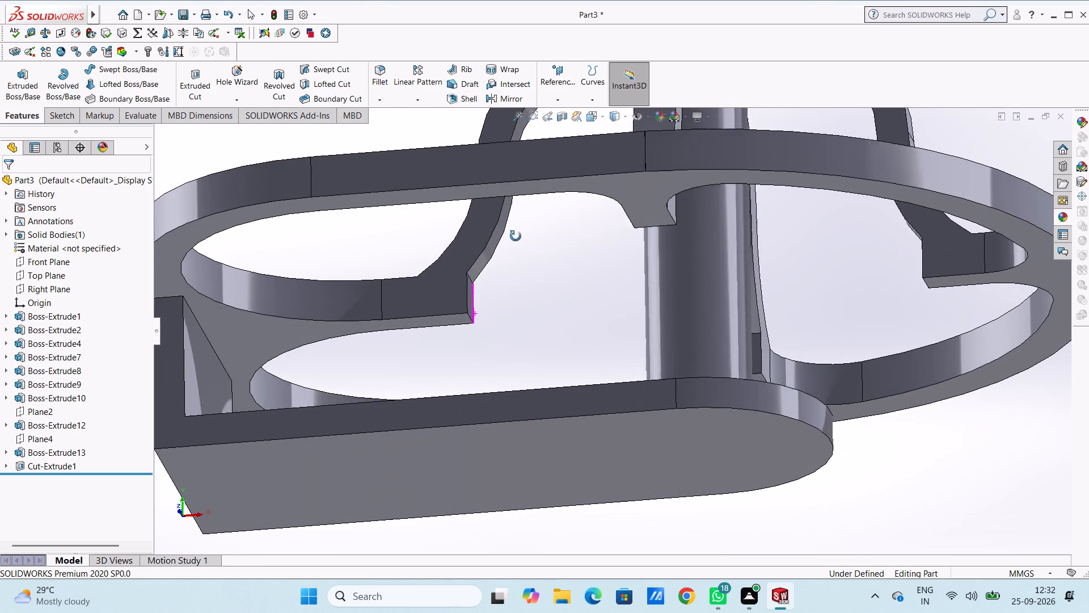
{"action": "middle_click_drag", "start_coordinate": [516, 236], "coordinate": [500, 229]}
{"action": "scroll", "coordinate": [457, 306], "scroll_direction": "down", "scroll_amount": 5}
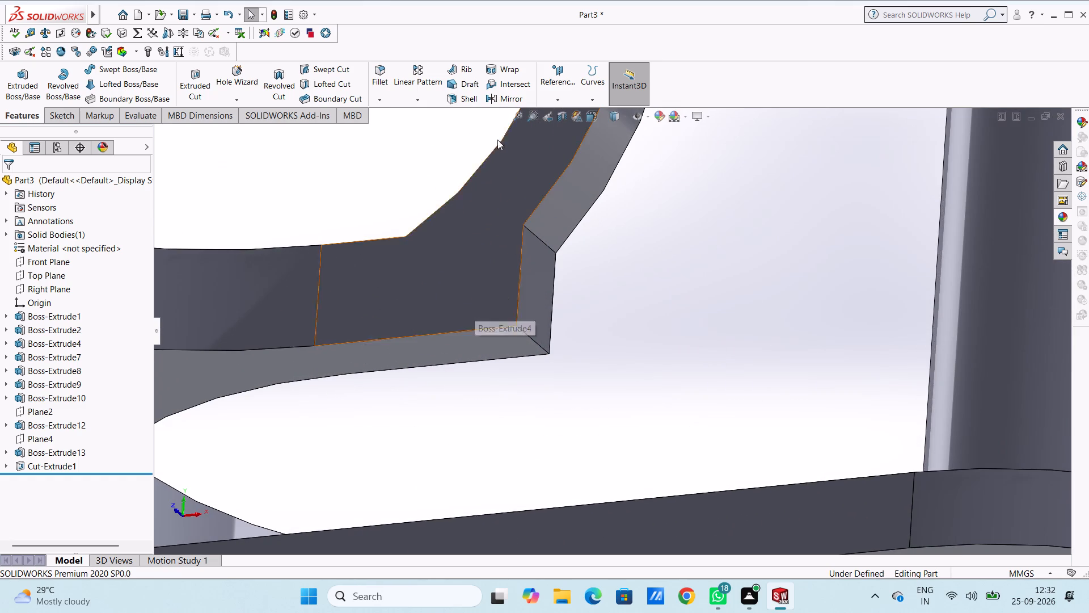
{"action": "left_click", "coordinate": [377, 69]}
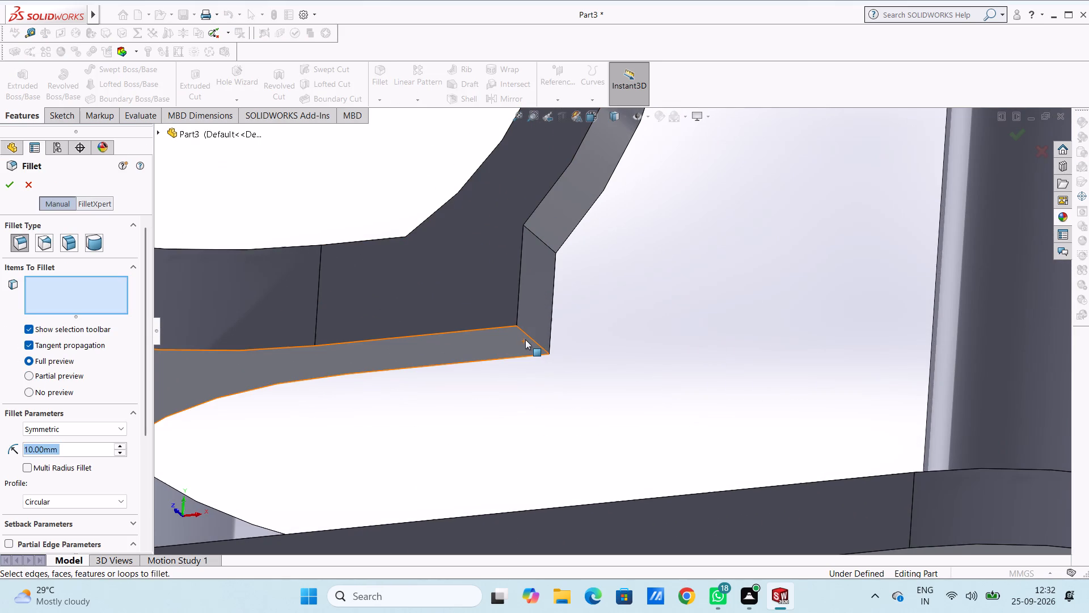
{"action": "left_click", "coordinate": [527, 335]}
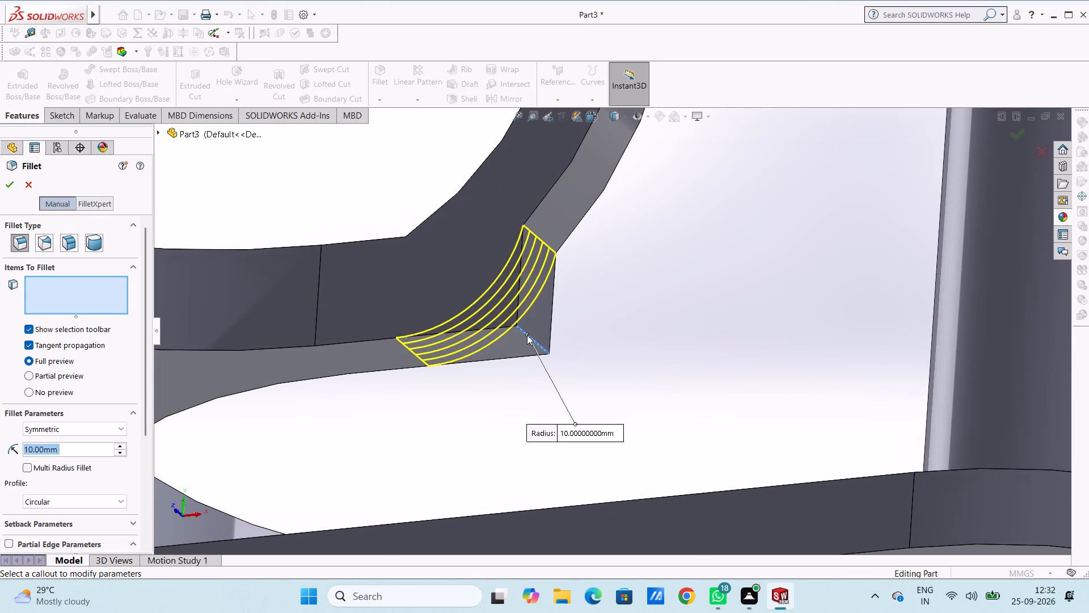
{"action": "middle_click_drag", "start_coordinate": [657, 226], "coordinate": [681, 267]}
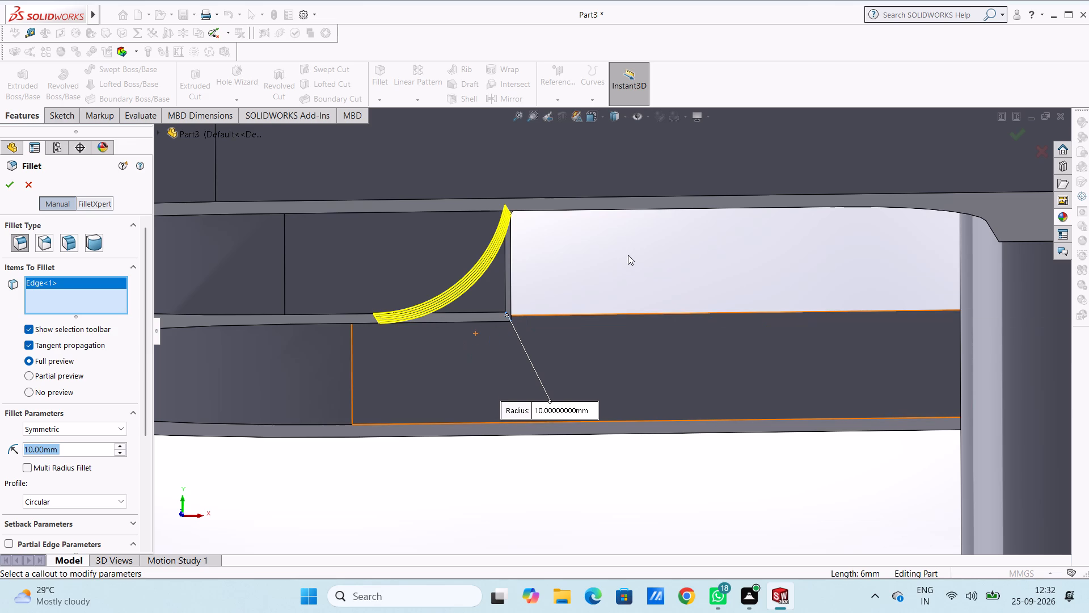
{"action": "type", "text": "31"}
{"action": "key", "text": "Return"}
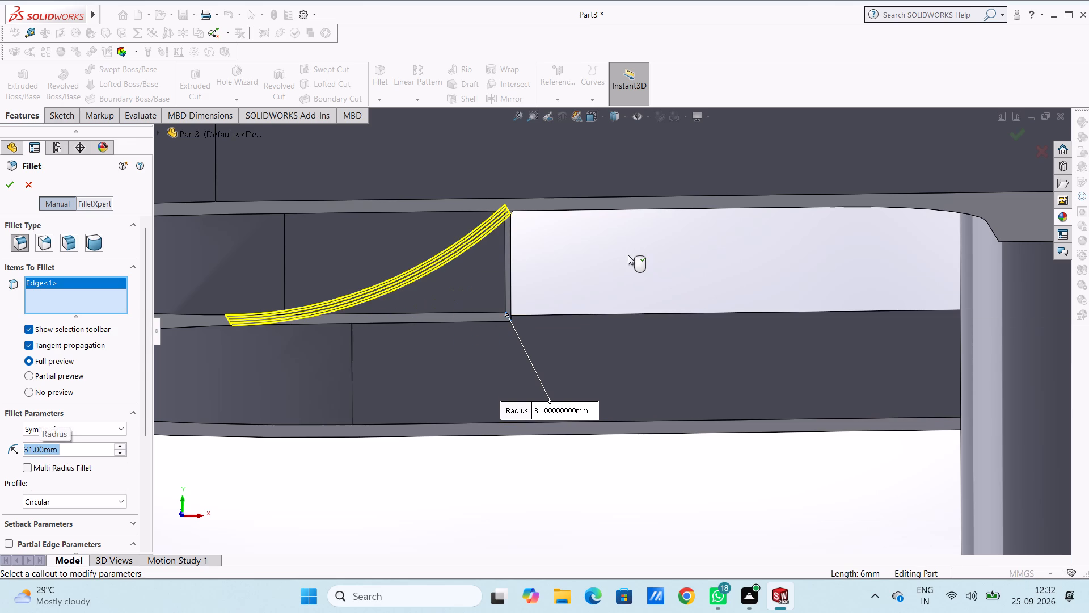
Add the bottom inner edge of the opposite 6 mm wide arm to the 31 mm fillet and apply it.
{"action": "scroll", "coordinate": [628, 255], "scroll_direction": "up", "scroll_amount": 3}
{"action": "middle_click_drag", "start_coordinate": [580, 273], "coordinate": [580, 289]}
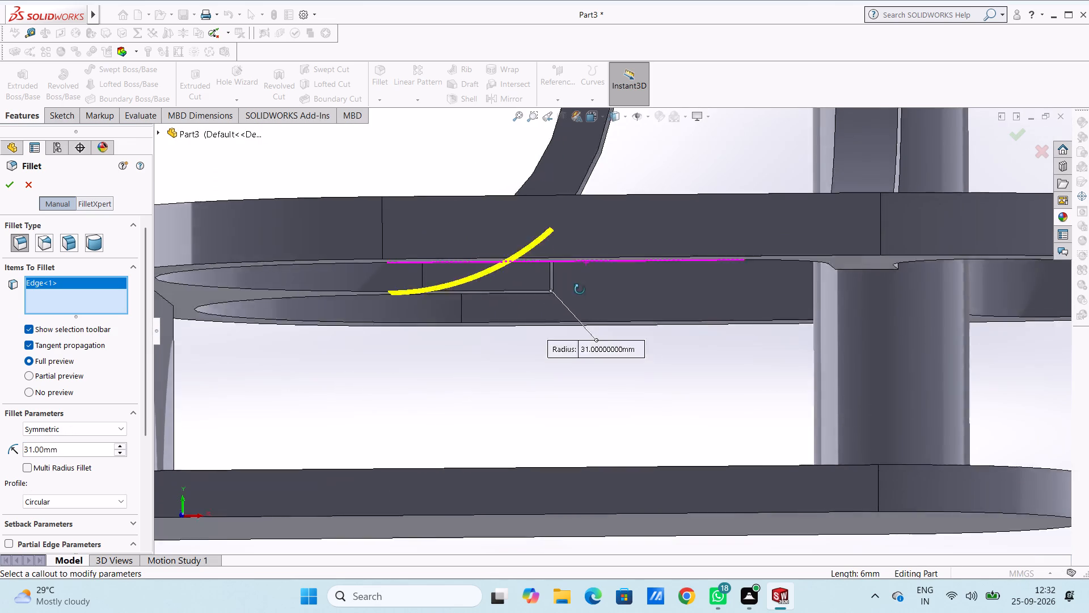
{"action": "middle_click_drag", "start_coordinate": [580, 289], "coordinate": [579, 296]}
{"action": "scroll", "coordinate": [579, 296], "scroll_direction": "up", "scroll_amount": 1}
{"action": "middle_click_drag", "start_coordinate": [607, 258], "coordinate": [635, 216]}
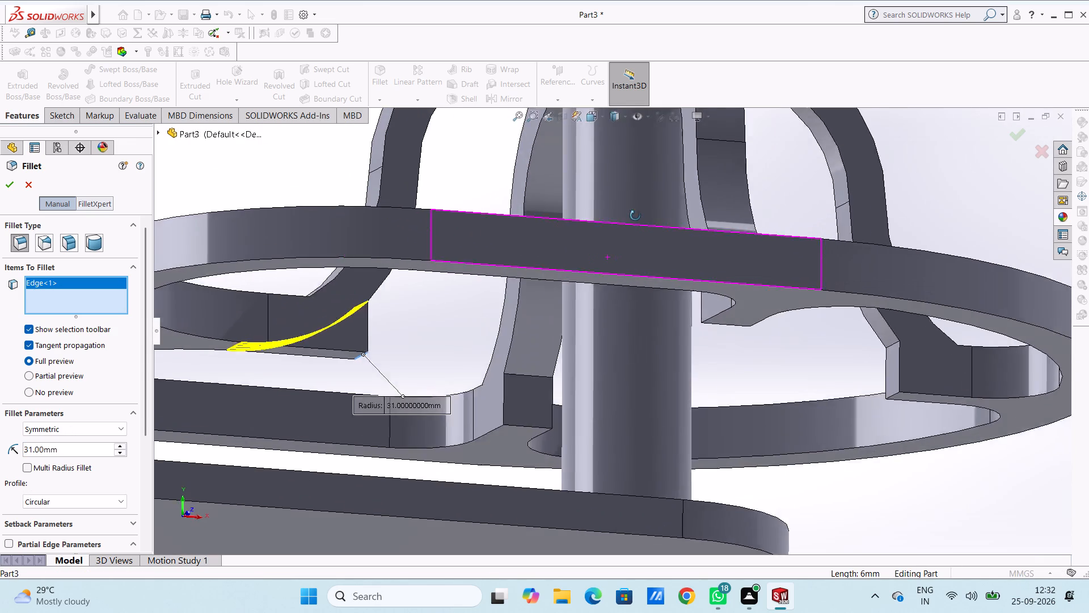
{"action": "middle_click_drag", "start_coordinate": [635, 216], "coordinate": [634, 197]}
{"action": "scroll", "coordinate": [948, 482], "scroll_direction": "down", "scroll_amount": 4}
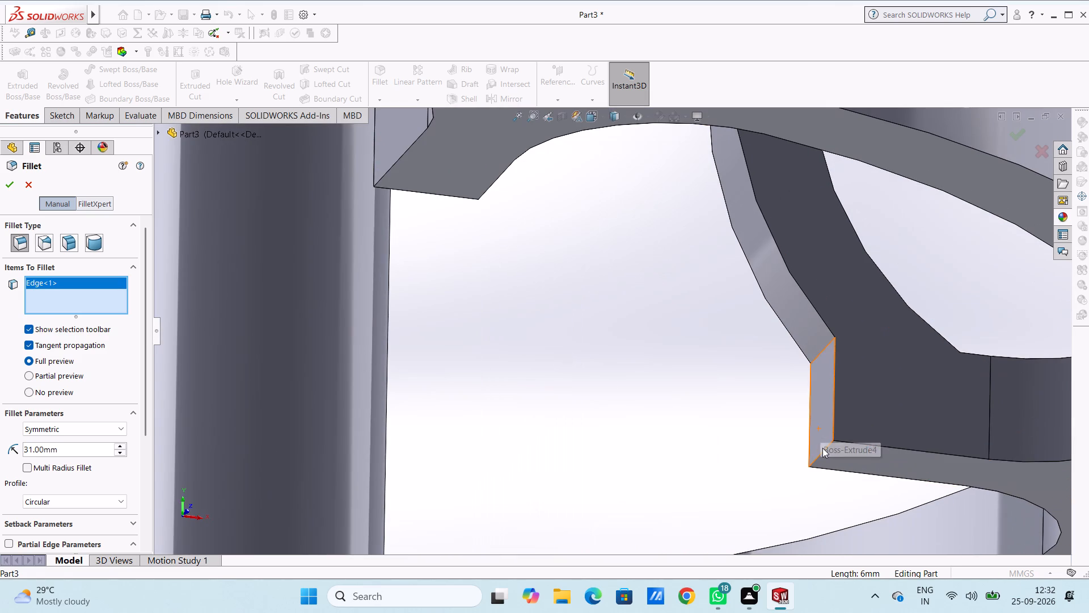
{"action": "left_click", "coordinate": [823, 449]}
{"action": "scroll", "coordinate": [823, 449], "scroll_direction": "up", "scroll_amount": 8}
{"action": "middle_click_drag", "start_coordinate": [625, 362], "coordinate": [617, 389]}
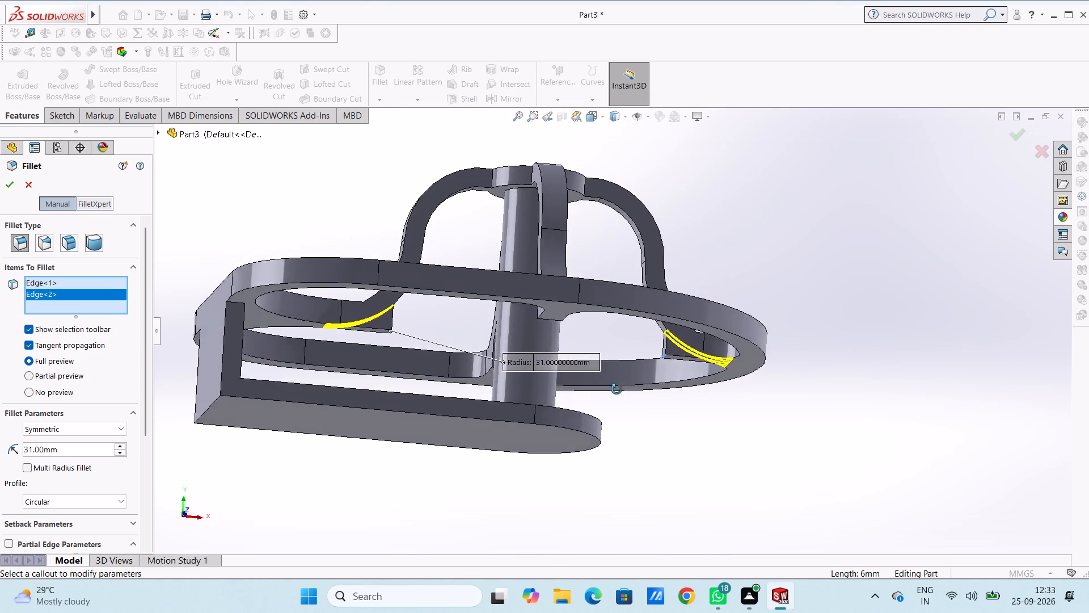
{"action": "middle_click_drag", "start_coordinate": [617, 389], "coordinate": [614, 431]}
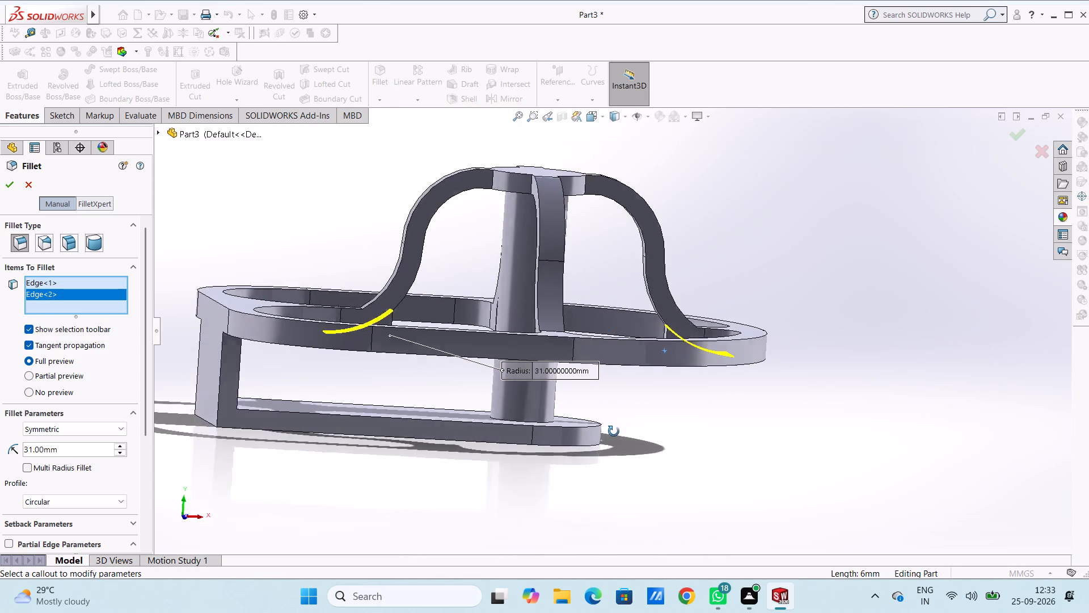
{"action": "middle_click_drag", "start_coordinate": [614, 431], "coordinate": [603, 448]}
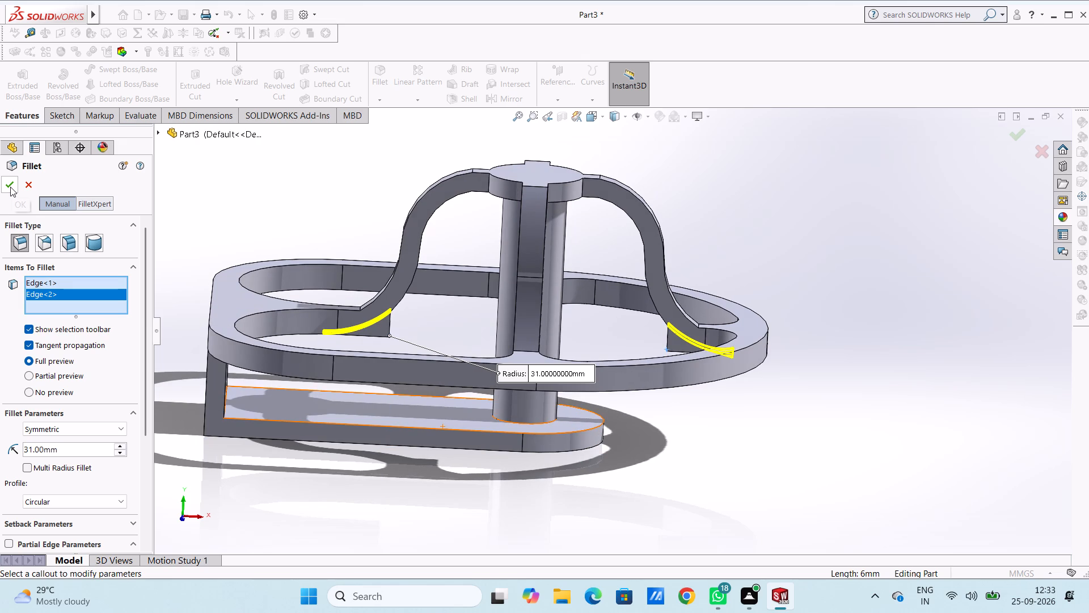
{"action": "left_click", "coordinate": [10, 187]}
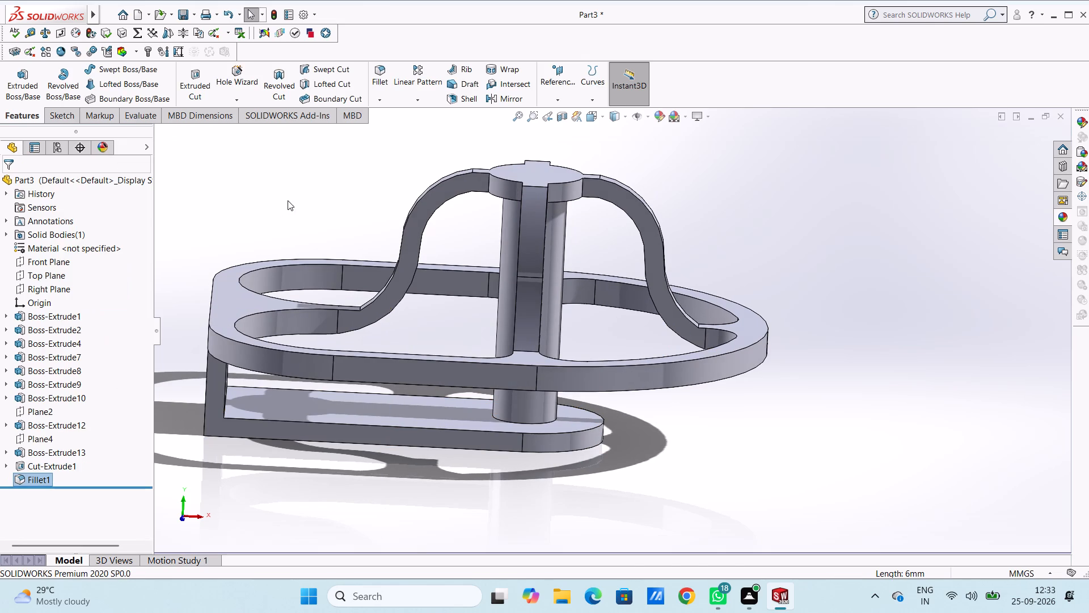
Start a second 31 mm fillet on the bottom inner edge of one 8 mm wide arm.
{"action": "middle_click_drag", "start_coordinate": [328, 184], "coordinate": [430, 261]}
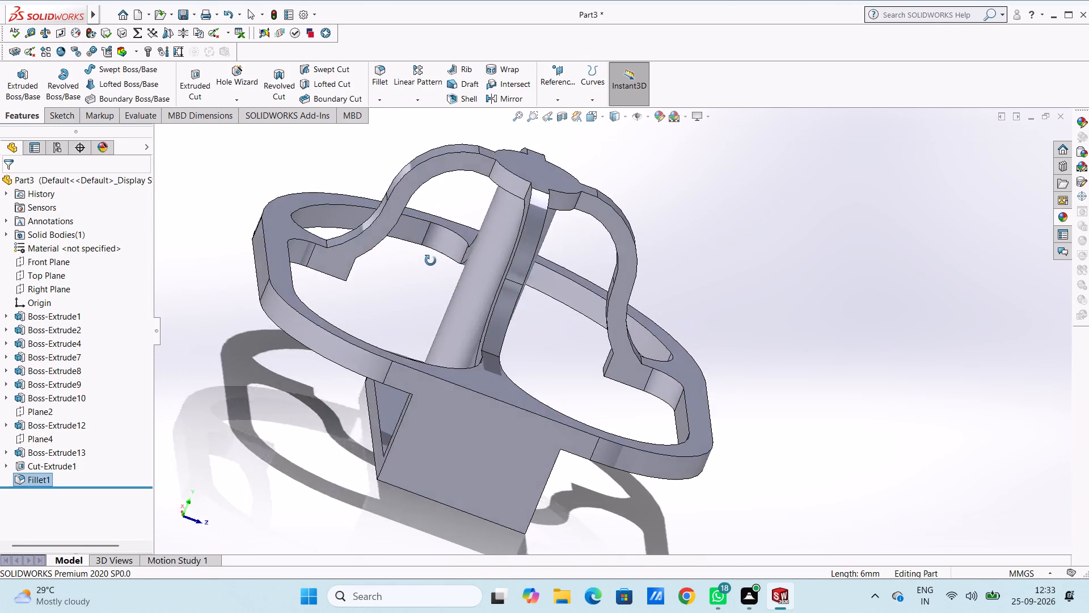
{"action": "middle_click_drag", "start_coordinate": [430, 261], "coordinate": [385, 174]}
{"action": "scroll", "coordinate": [439, 313], "scroll_direction": "down", "scroll_amount": 6}
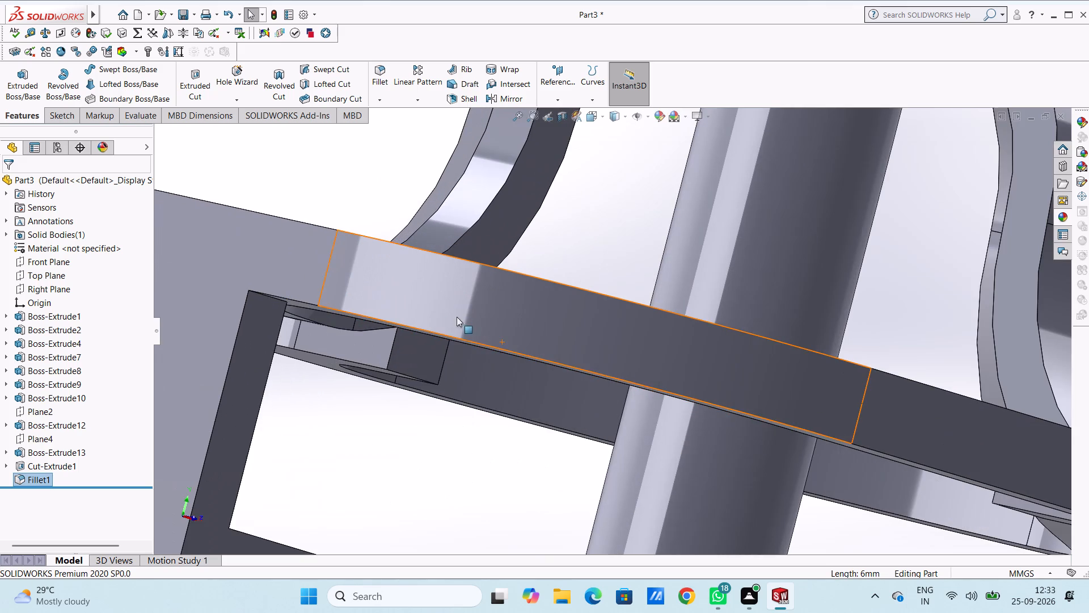
{"action": "middle_click_drag", "start_coordinate": [501, 354], "coordinate": [497, 342]}
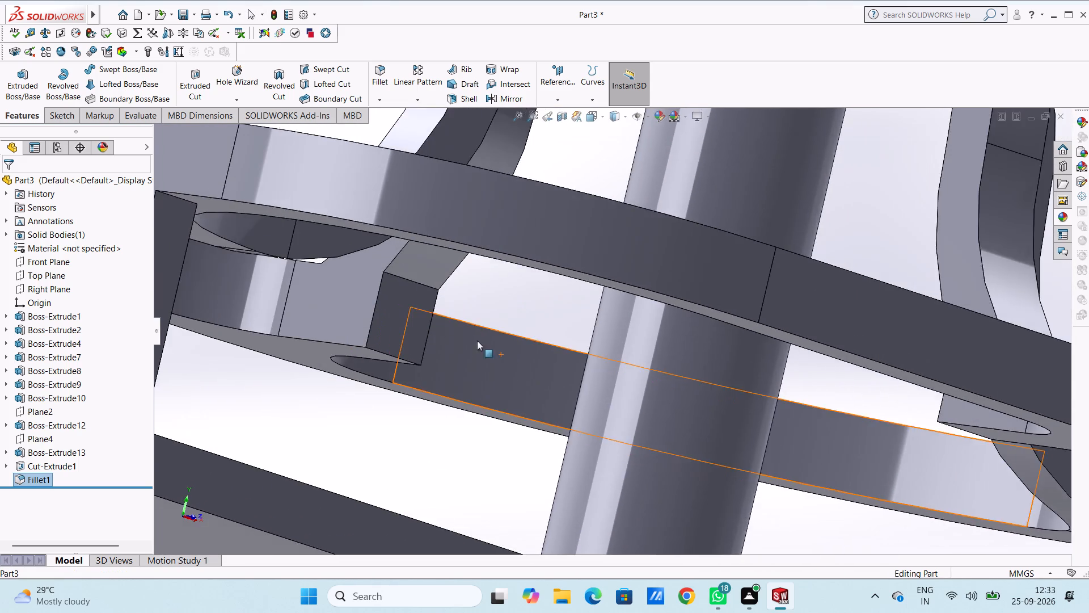
{"action": "scroll", "coordinate": [443, 337], "scroll_direction": "down", "scroll_amount": 5}
{"action": "left_click", "coordinate": [609, 232]}
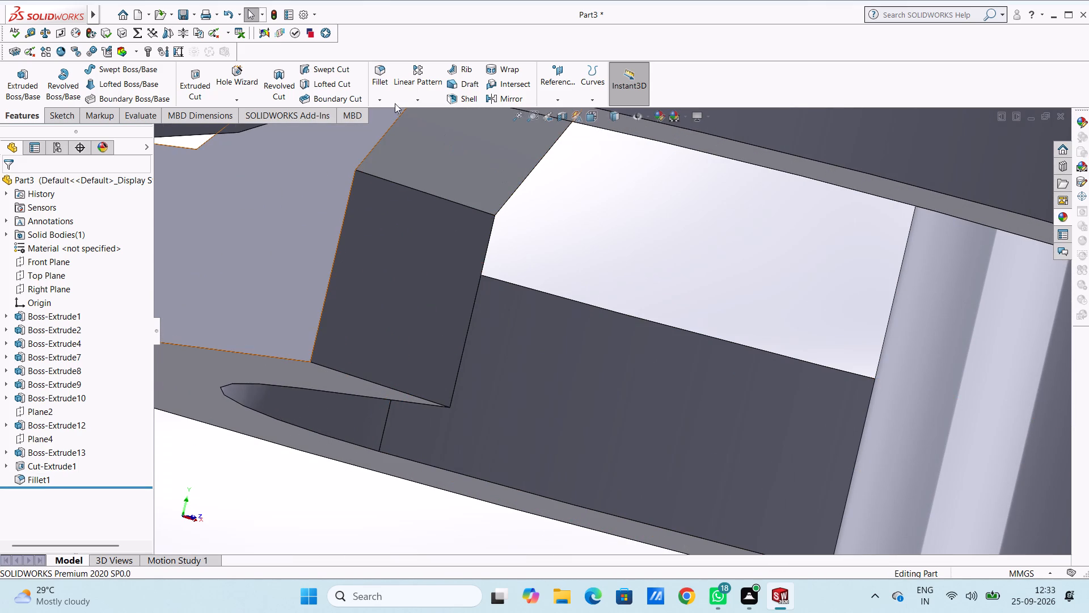
{"action": "left_click", "coordinate": [377, 67]}
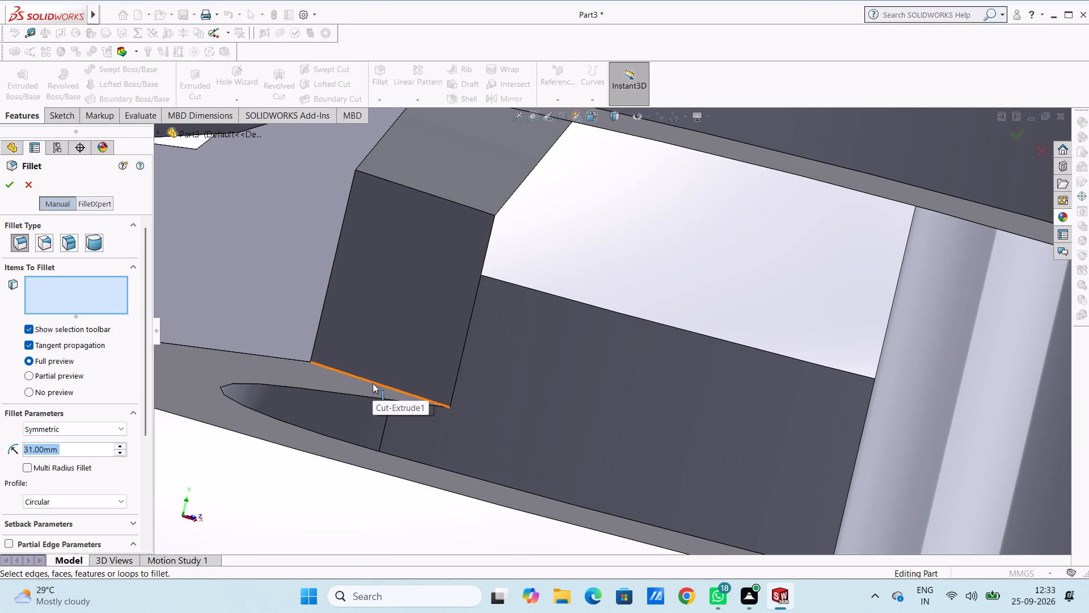
{"action": "left_click", "coordinate": [373, 383]}
Add the bottom inner edge of the opposite 8 mm wide arm to the second fillet and apply it.
{"action": "scroll", "coordinate": [373, 384], "scroll_direction": "up", "scroll_amount": 5}
{"action": "middle_click_drag", "start_coordinate": [547, 400], "coordinate": [561, 407]}
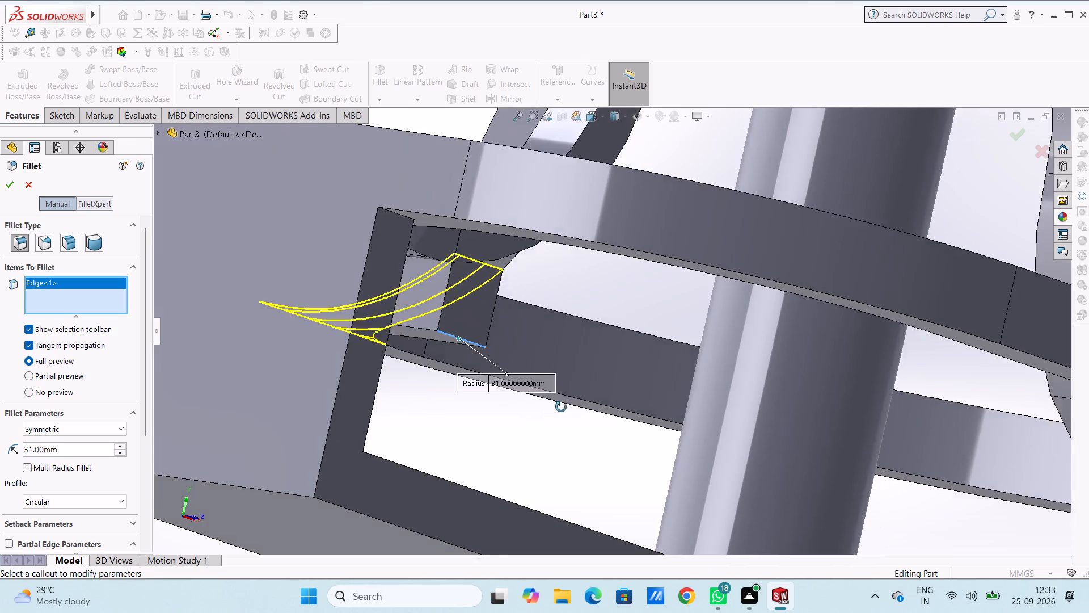
{"action": "middle_click_drag", "start_coordinate": [561, 407], "coordinate": [593, 415]}
{"action": "middle_click_drag", "start_coordinate": [602, 419], "coordinate": [680, 438]}
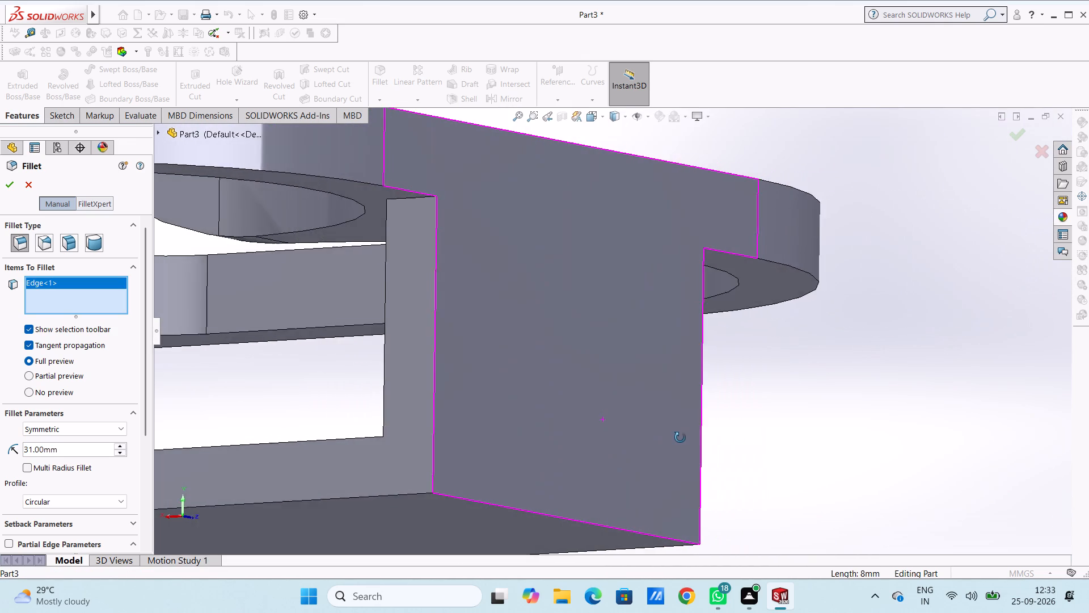
{"action": "middle_click_drag", "start_coordinate": [680, 438], "coordinate": [664, 422]}
{"action": "scroll", "coordinate": [264, 348], "scroll_direction": "down", "scroll_amount": 6}
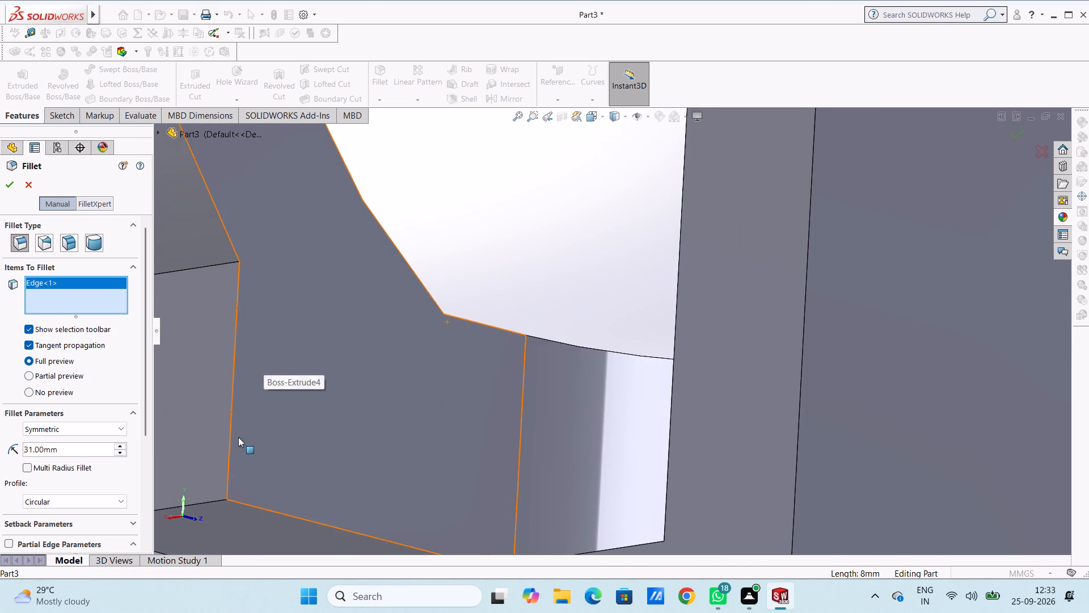
{"action": "left_click", "coordinate": [209, 501]}
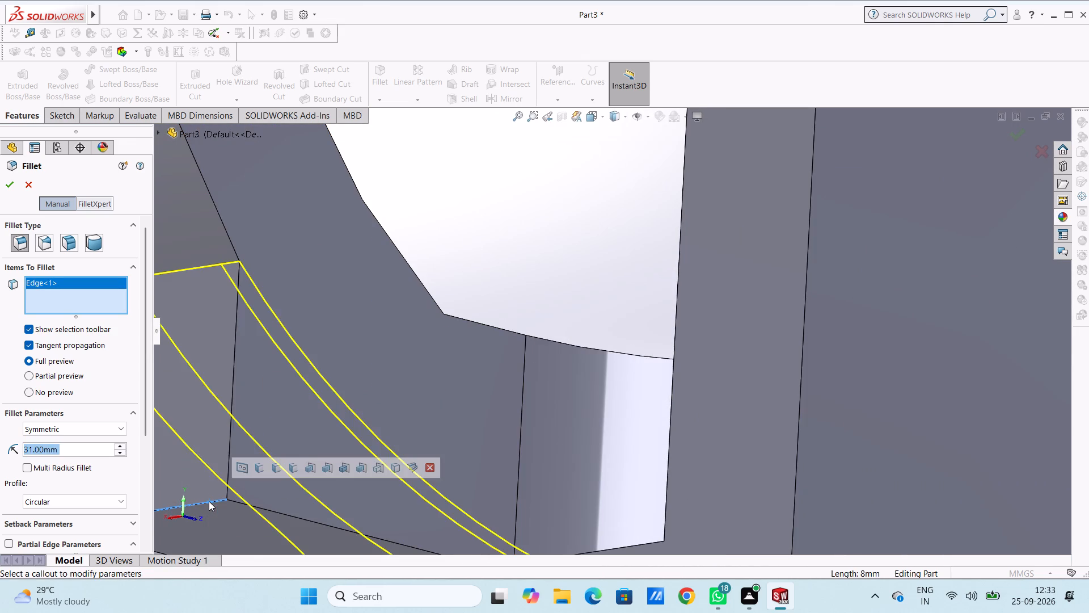
{"action": "scroll", "coordinate": [209, 501], "scroll_direction": "up", "scroll_amount": 10}
{"action": "middle_click_drag", "start_coordinate": [225, 473], "coordinate": [214, 489]}
{"action": "scroll", "coordinate": [214, 479], "scroll_direction": "up", "scroll_amount": 3}
{"action": "middle_click_drag", "start_coordinate": [297, 406], "coordinate": [273, 430]}
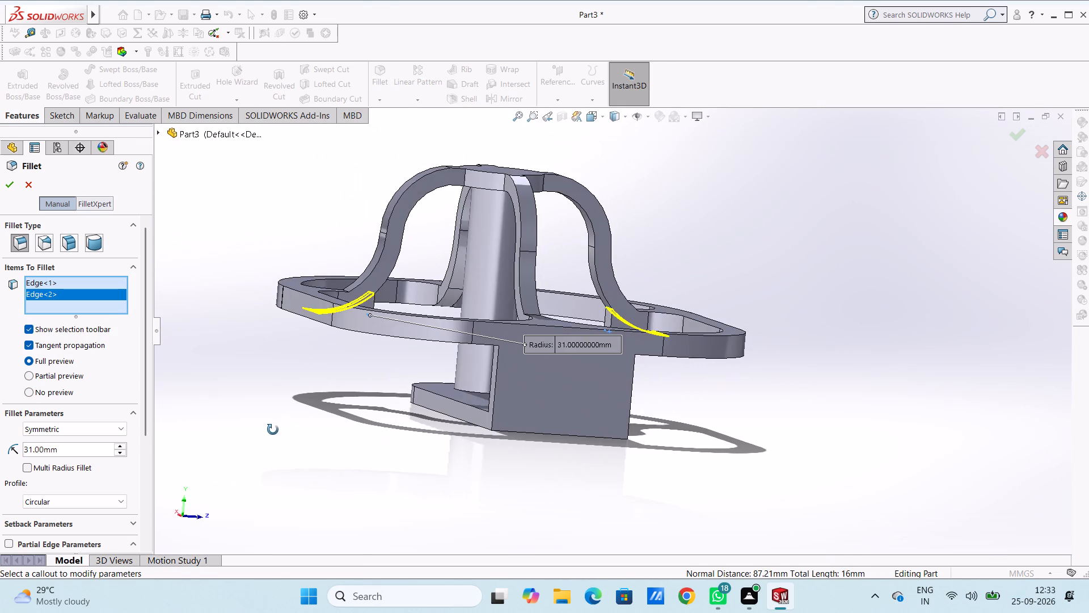
{"action": "middle_click_drag", "start_coordinate": [273, 430], "coordinate": [252, 441]}
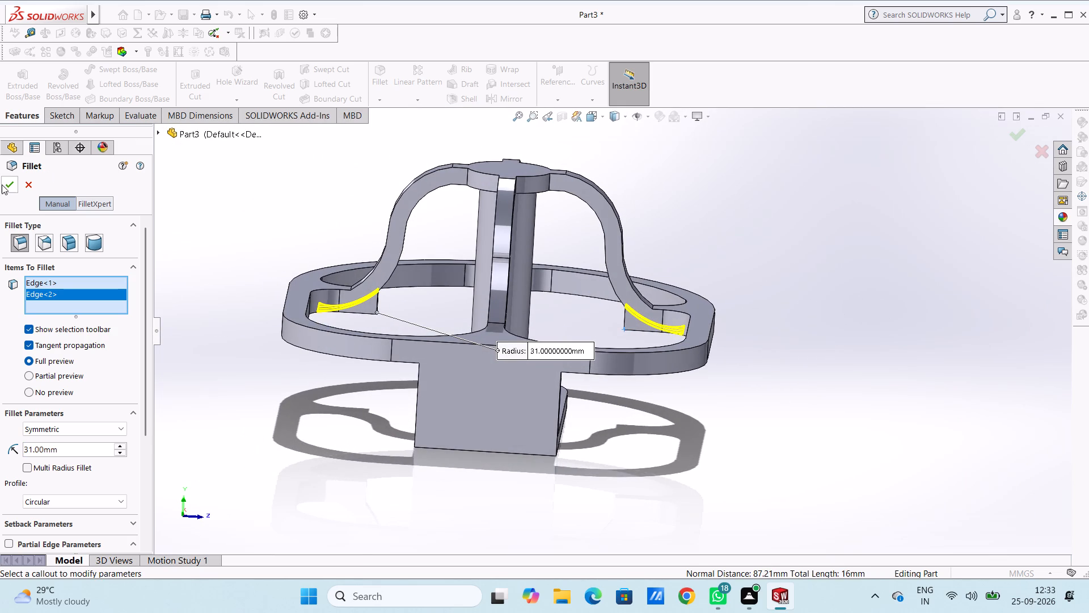
{"action": "left_click", "coordinate": [6, 187]}
{"action": "left_click", "coordinate": [254, 224]}
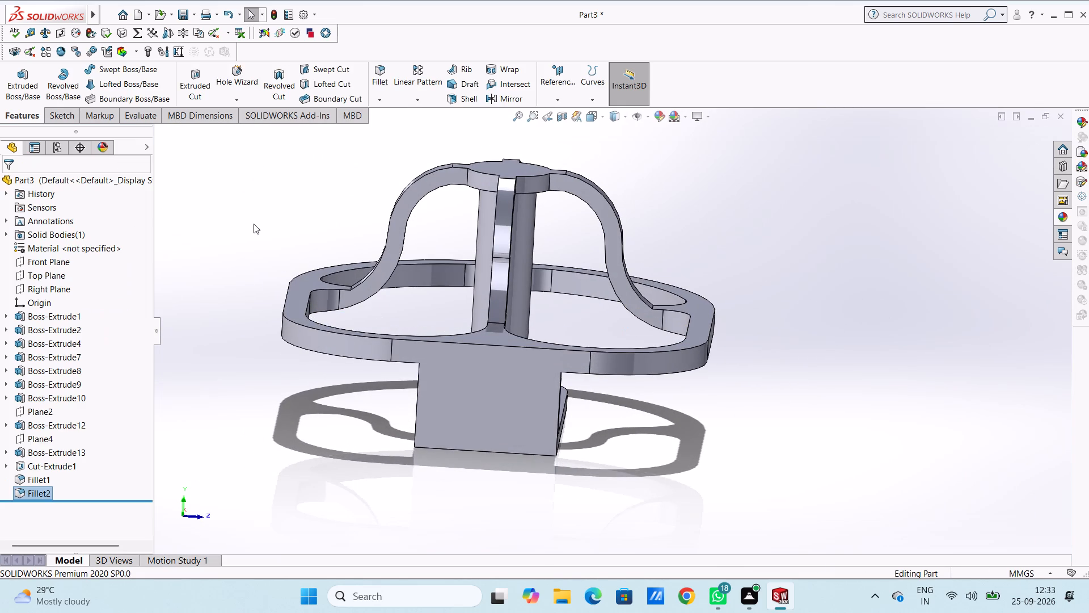
Examine the filleted arm ends and the whole part from all sides.
{"action": "middle_click_drag", "start_coordinate": [299, 191], "coordinate": [258, 220]}
{"action": "middle_click_drag", "start_coordinate": [313, 194], "coordinate": [259, 209]}
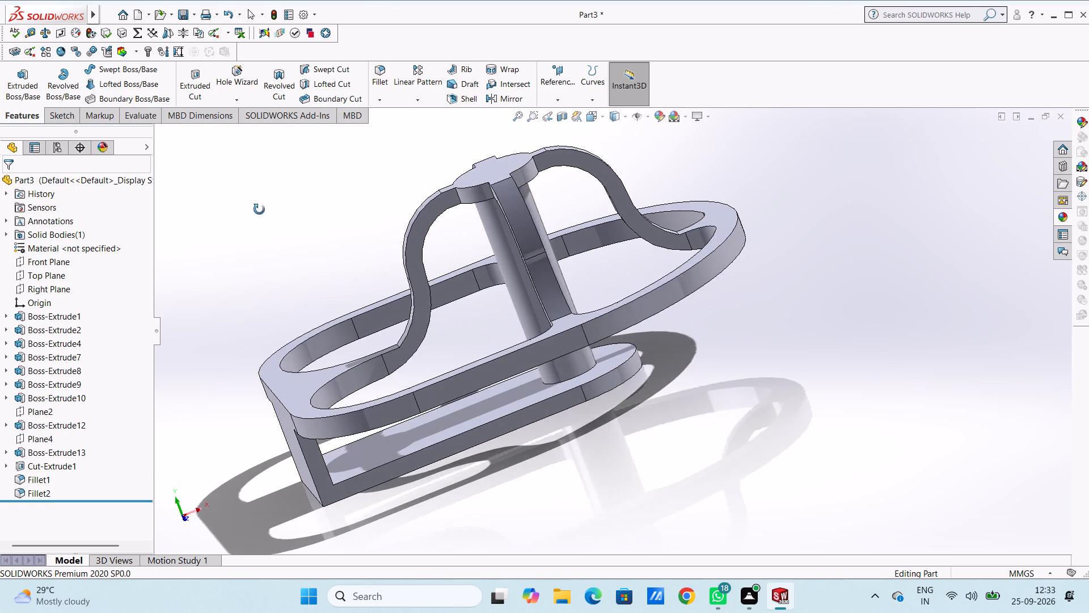
{"action": "middle_click_drag", "start_coordinate": [259, 209], "coordinate": [259, 210]}
{"action": "scroll", "coordinate": [319, 213], "scroll_direction": "up", "scroll_amount": 2}
{"action": "middle_click_drag", "start_coordinate": [394, 233], "coordinate": [482, 291]}
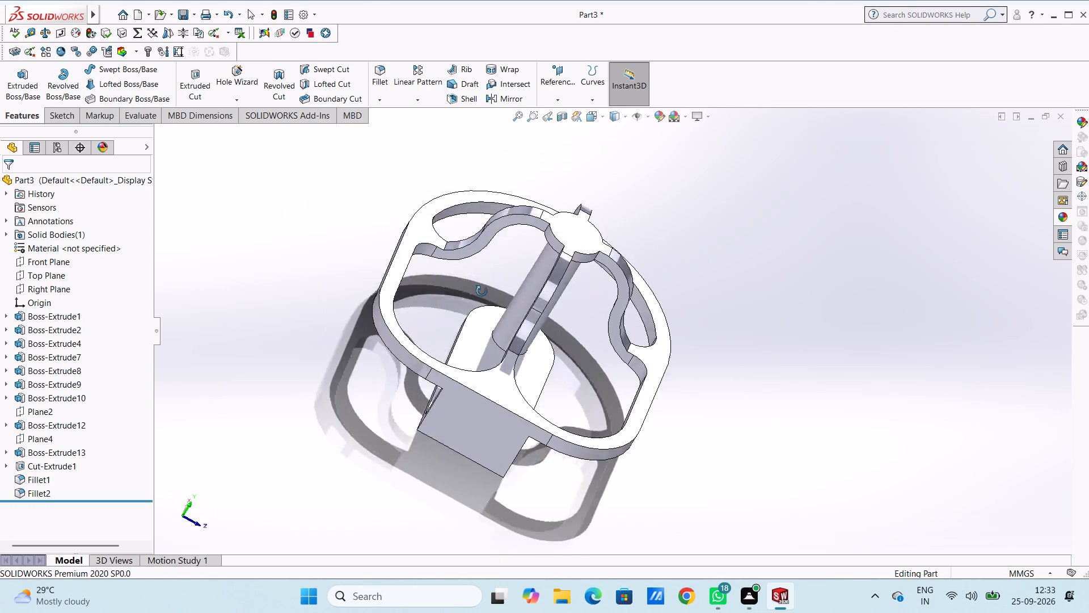
{"action": "middle_click_drag", "start_coordinate": [482, 291], "coordinate": [315, 181]}
{"action": "middle_click_drag", "start_coordinate": [670, 253], "coordinate": [699, 288]}
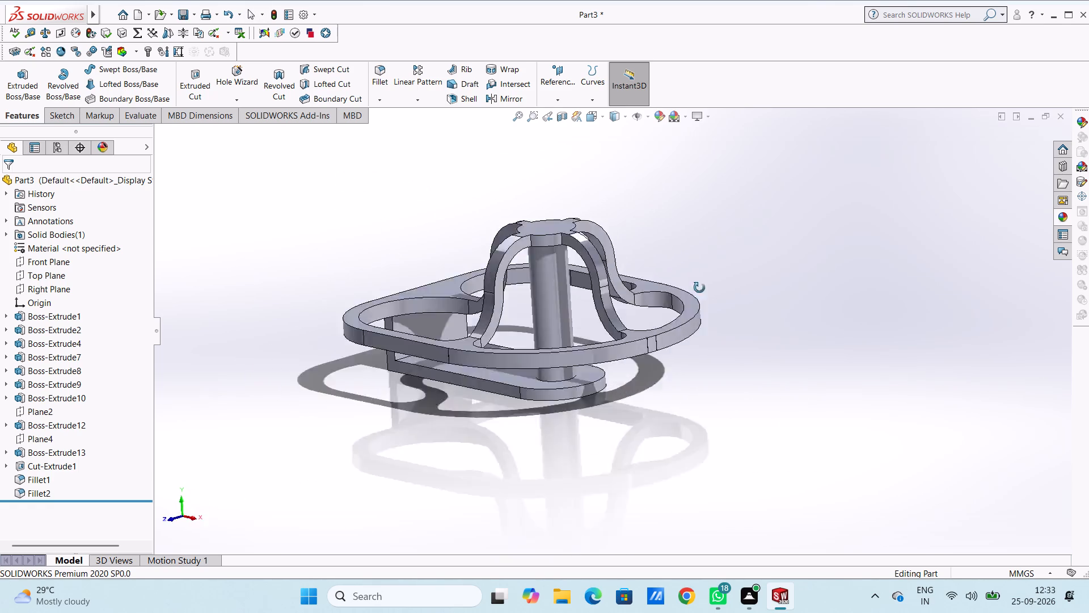
{"action": "middle_click_drag", "start_coordinate": [699, 288], "coordinate": [708, 371]}
{"action": "middle_click_drag", "start_coordinate": [727, 269], "coordinate": [753, 210]}
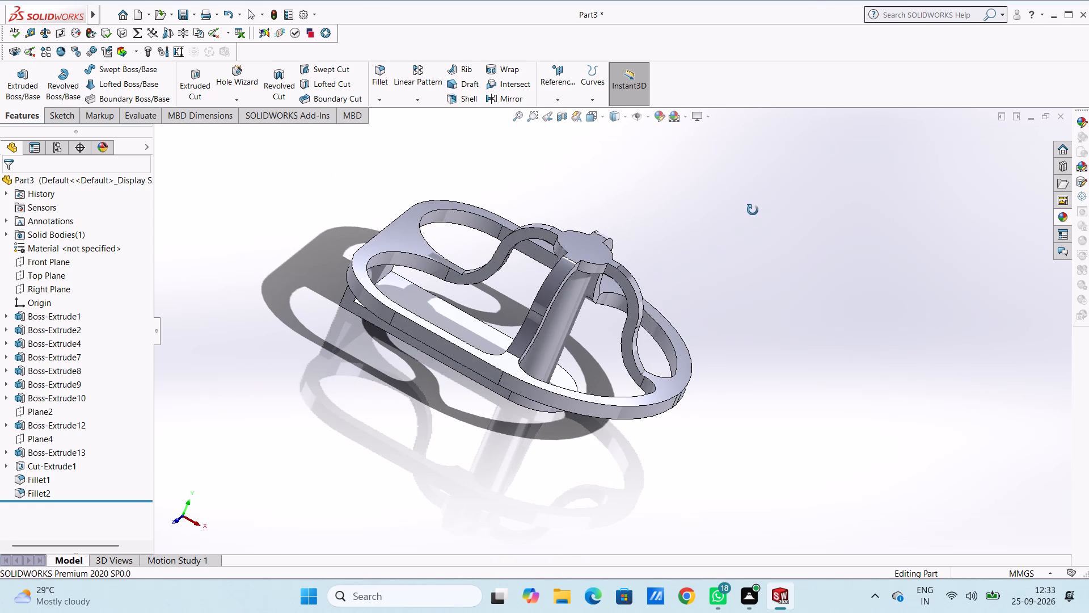
Examine the completed part from several angles, including the column, the curved ribs, the outer rim and the plate below.
{"action": "middle_click_drag", "start_coordinate": [753, 210], "coordinate": [722, 209]}
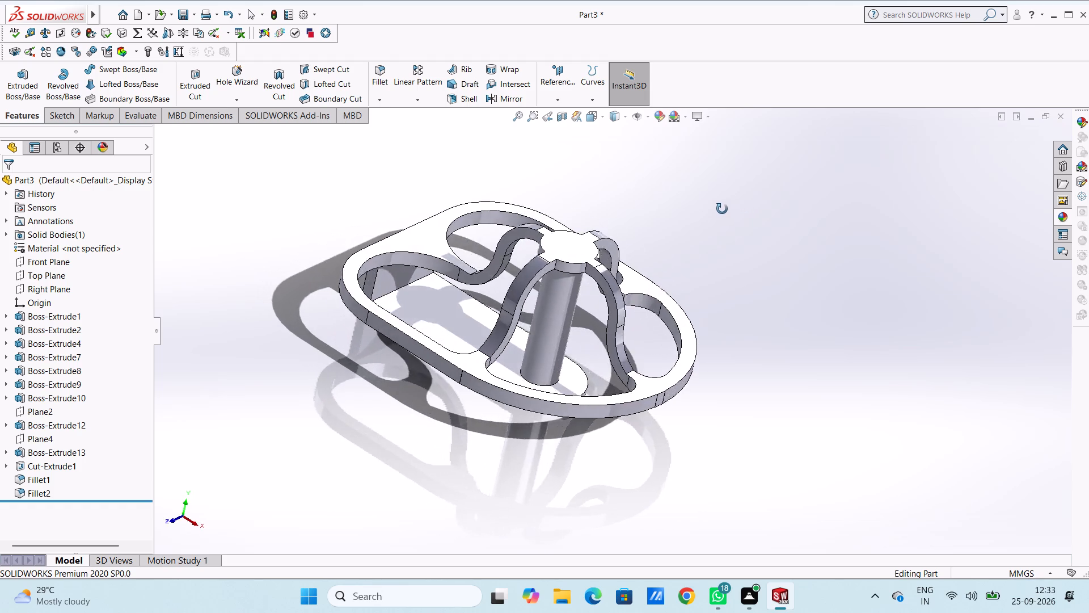
{"action": "middle_click_drag", "start_coordinate": [722, 209], "coordinate": [745, 236]}
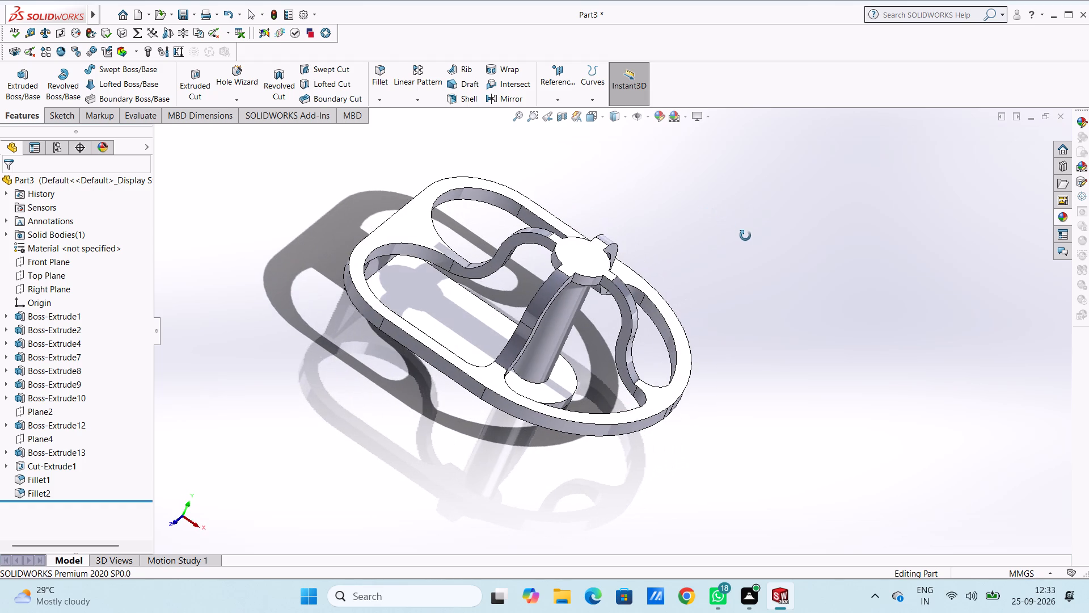
{"action": "middle_click_drag", "start_coordinate": [745, 236], "coordinate": [765, 238]}
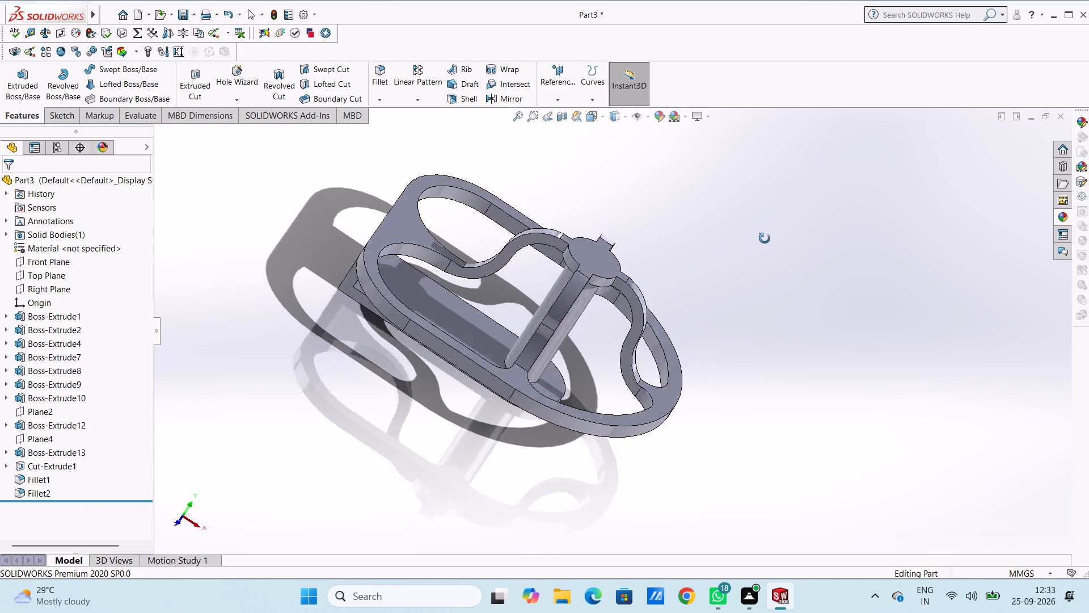
{"action": "middle_click_drag", "start_coordinate": [765, 238], "coordinate": [752, 241]}
{"action": "middle_click_drag", "start_coordinate": [635, 237], "coordinate": [613, 285]}
{"action": "middle_click_drag", "start_coordinate": [608, 272], "coordinate": [577, 179]}
{"action": "middle_click_drag", "start_coordinate": [589, 264], "coordinate": [600, 261]}
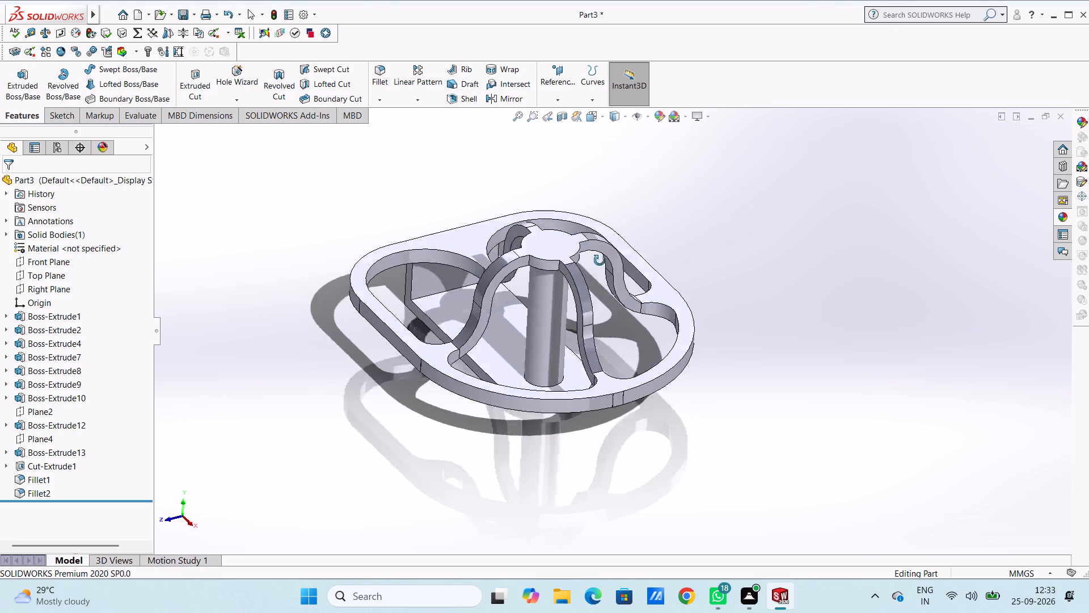
{"action": "middle_click_drag", "start_coordinate": [600, 261], "coordinate": [619, 235]}
{"action": "middle_click_drag", "start_coordinate": [634, 268], "coordinate": [669, 299]}
{"action": "middle_click_drag", "start_coordinate": [697, 291], "coordinate": [686, 291]}
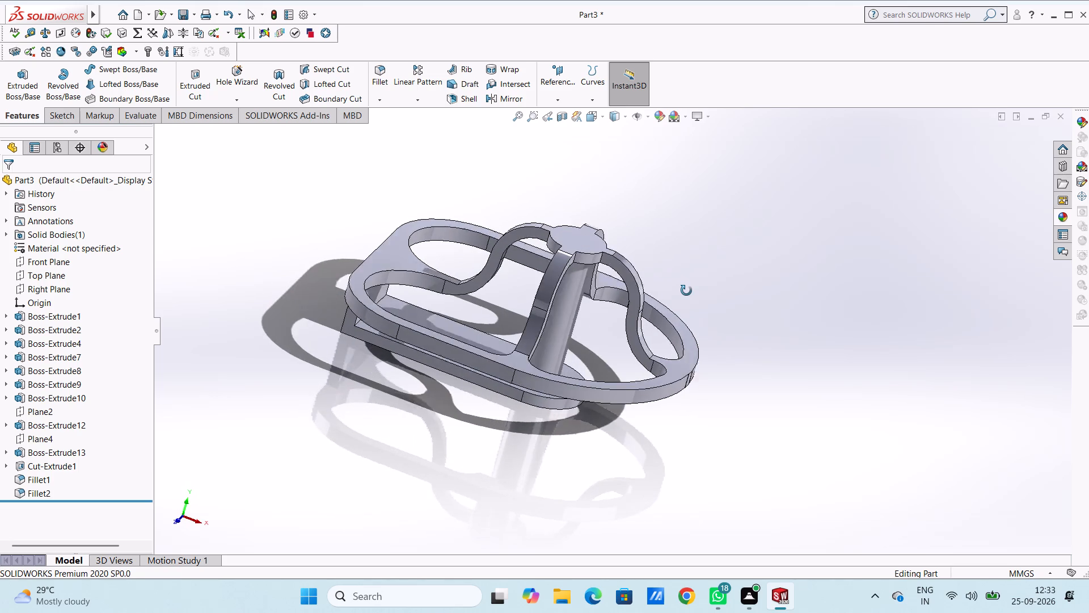
{"action": "middle_click_drag", "start_coordinate": [686, 291], "coordinate": [659, 288]}
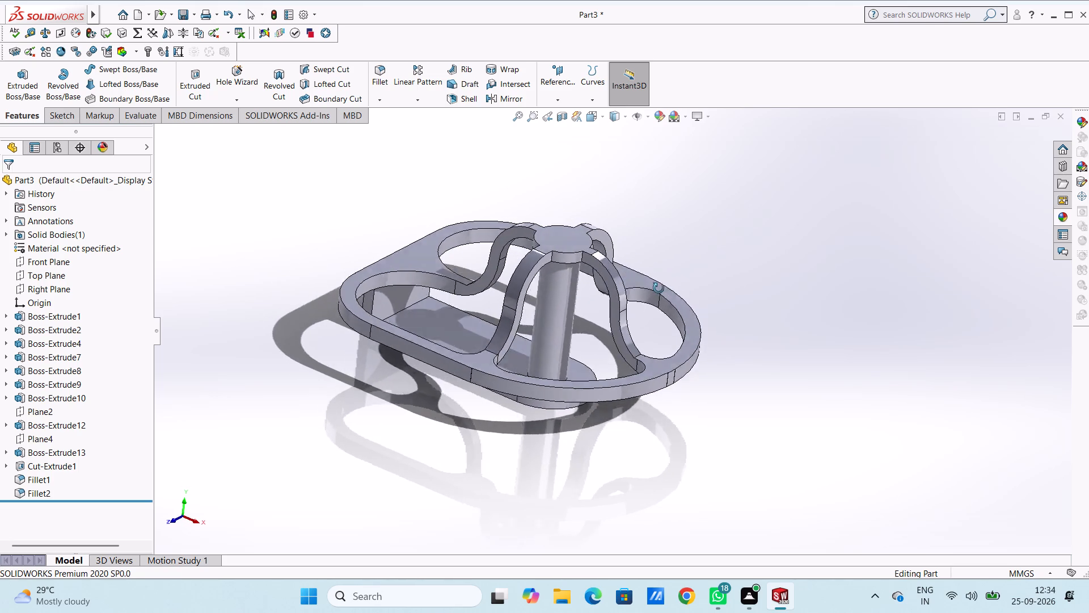
{"action": "middle_click_drag", "start_coordinate": [659, 288], "coordinate": [652, 289]}
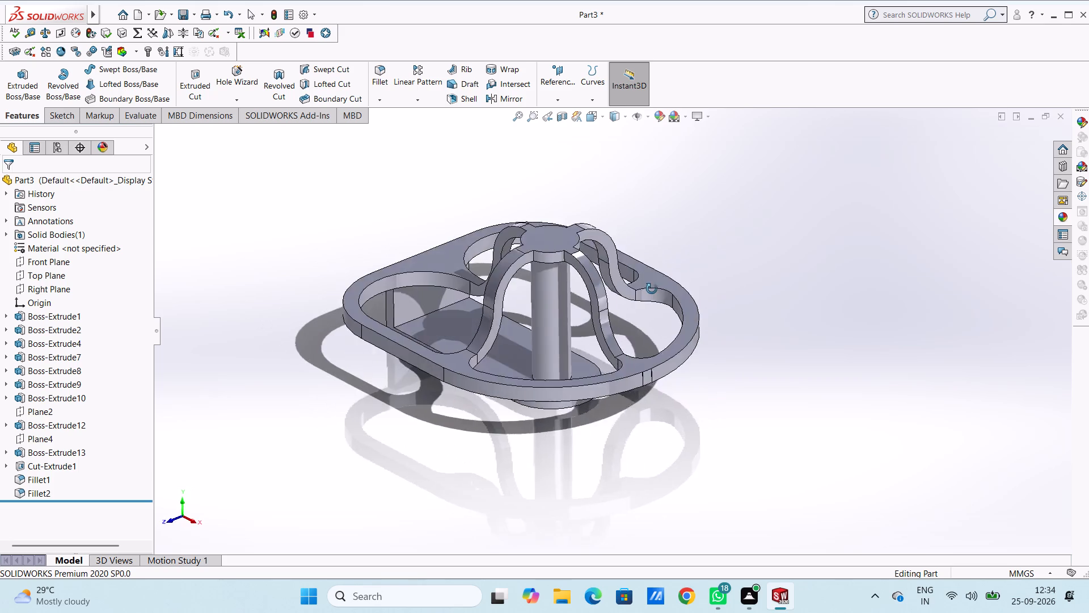
{"action": "middle_click_drag", "start_coordinate": [652, 289], "coordinate": [639, 257]}
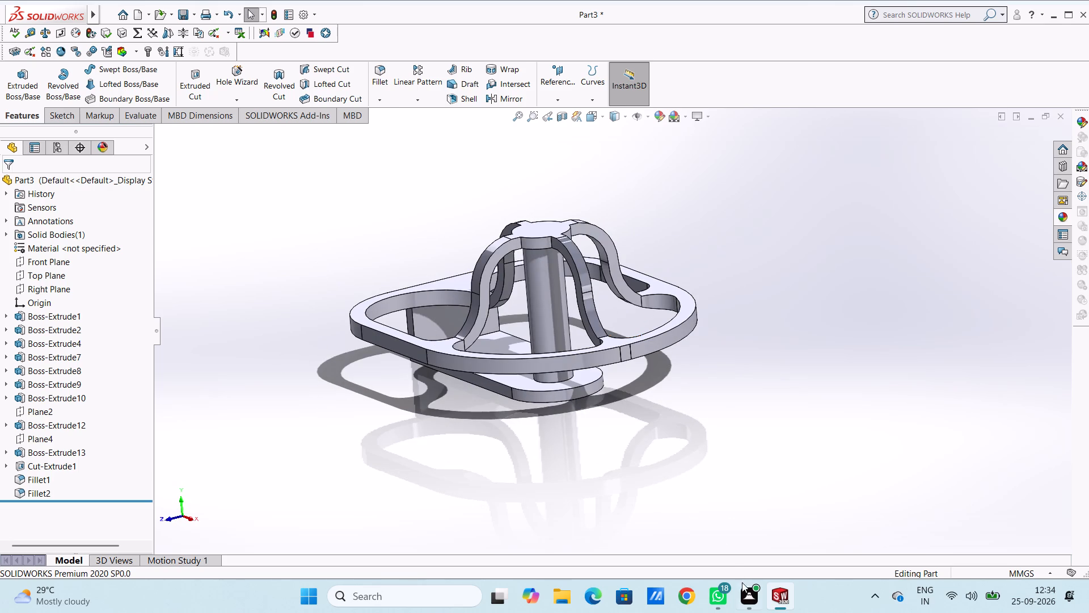
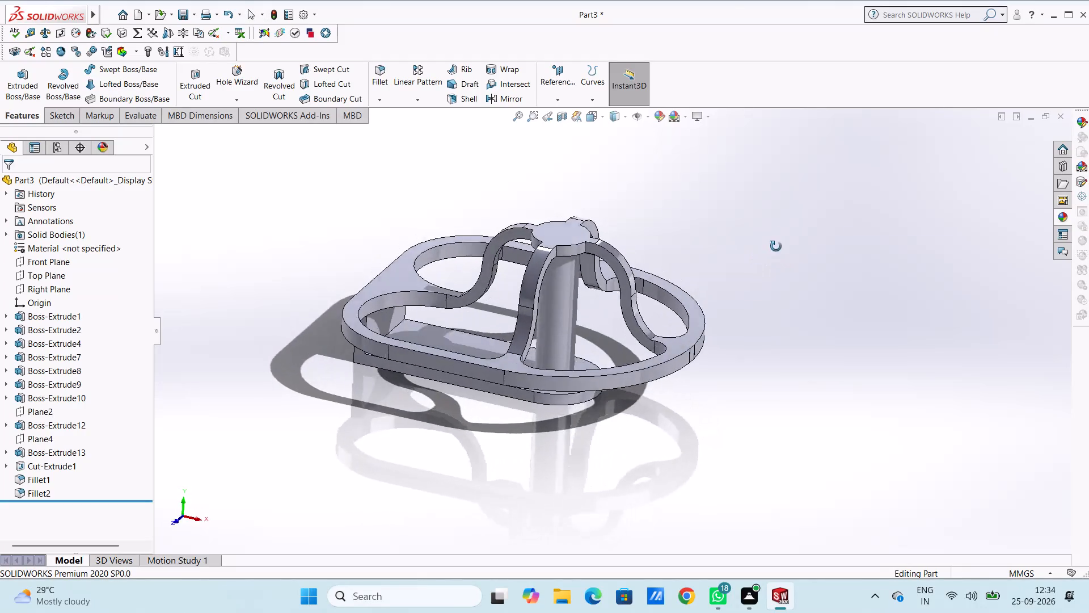
Examine the finished part from above, the sides and the ends, finishing in the isometric view.
{"action": "middle_click", "coordinate": [774, 273]}
{"action": "key", "text": "Escape"}
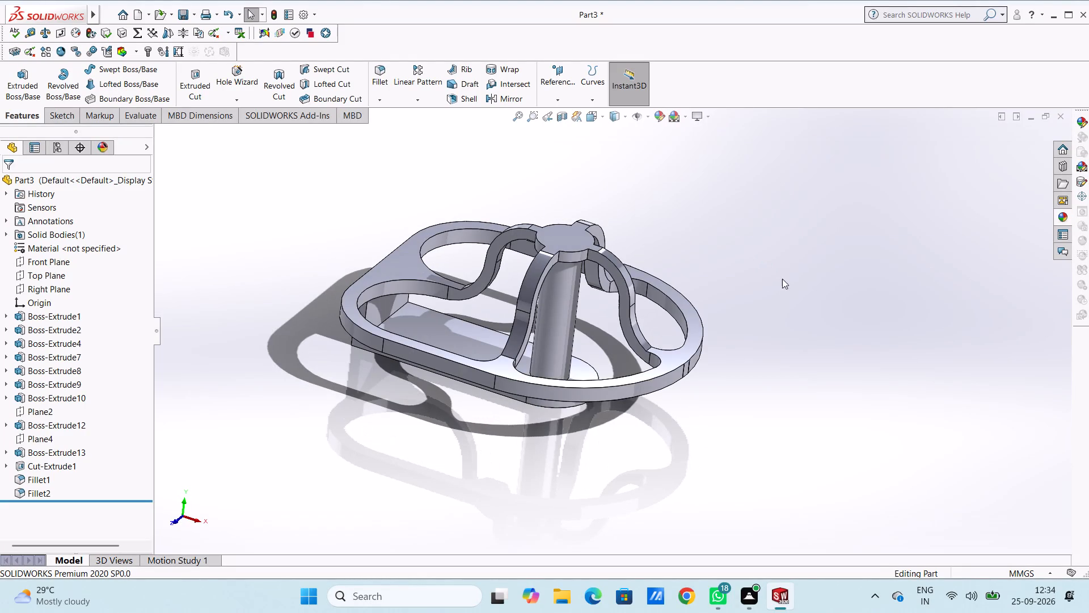
{"action": "key", "text": "Escape"}
{"action": "key", "text": "Escape"}
{"action": "middle_click_drag", "start_coordinate": [765, 282], "coordinate": [784, 320]}
{"action": "middle_click_drag", "start_coordinate": [721, 221], "coordinate": [681, 203]}
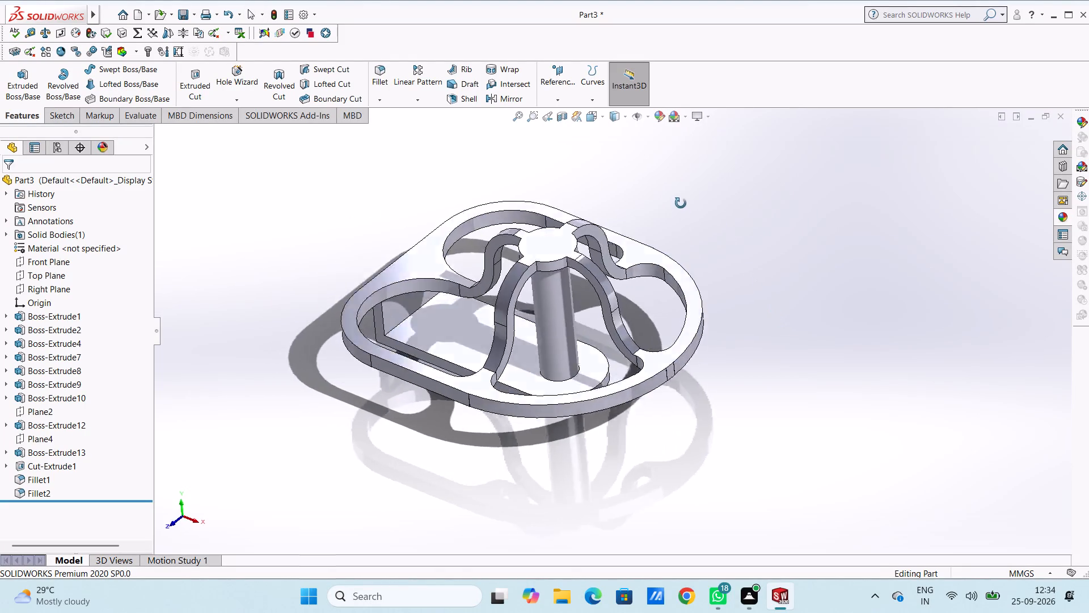
{"action": "middle_click_drag", "start_coordinate": [681, 203], "coordinate": [634, 177]}
{"action": "middle_click_drag", "start_coordinate": [670, 199], "coordinate": [843, 242]}
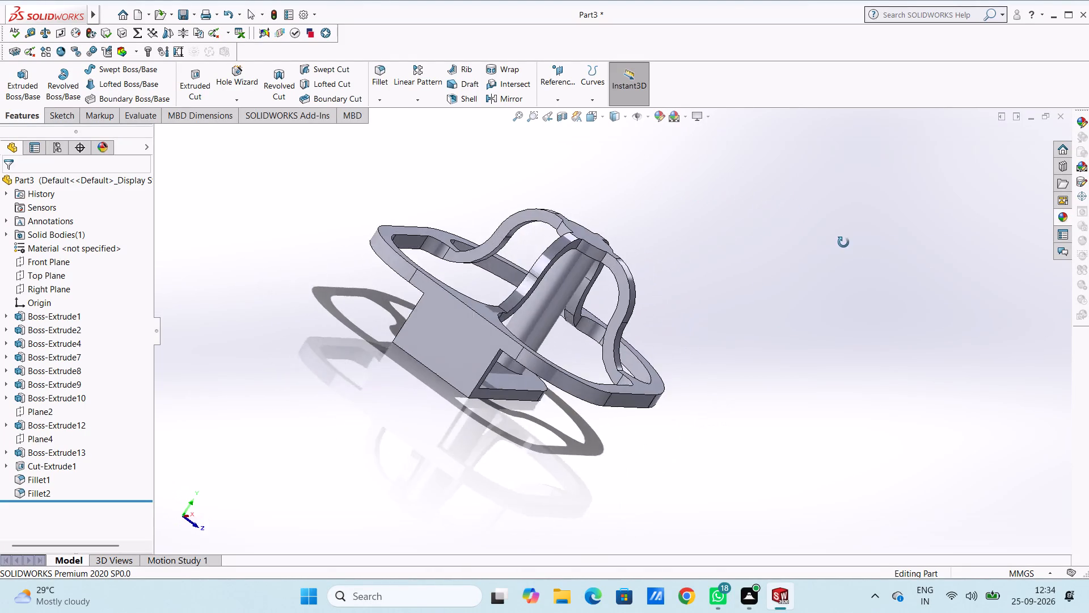
{"action": "middle_click_drag", "start_coordinate": [843, 242], "coordinate": [708, 146]}
{"action": "scroll", "coordinate": [710, 146], "scroll_direction": "down", "scroll_amount": 1}
{"action": "middle_click_drag", "start_coordinate": [796, 182], "coordinate": [764, 199]}
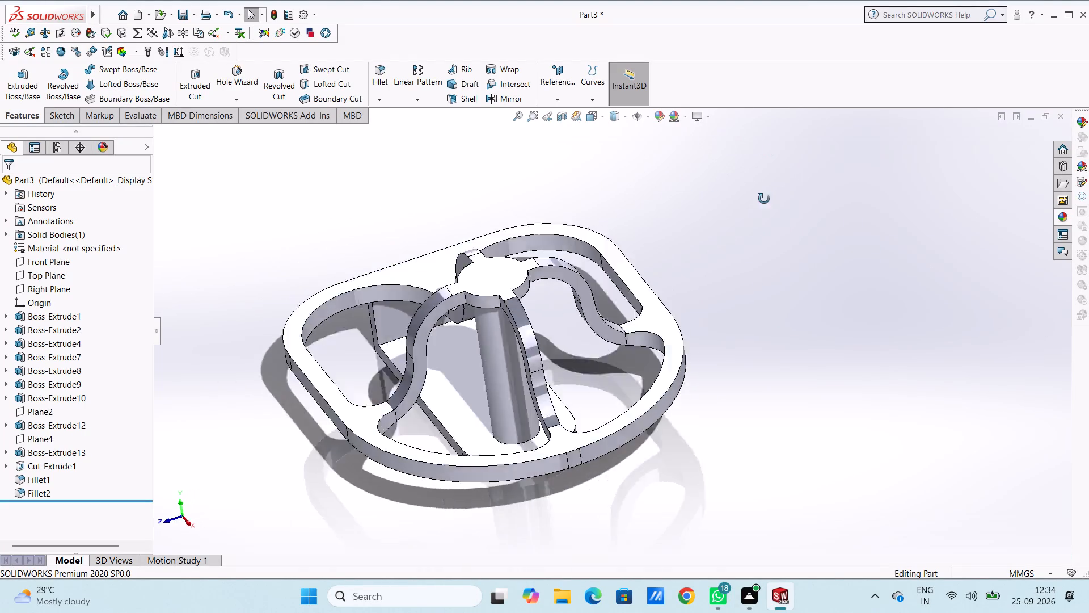
{"action": "middle_click_drag", "start_coordinate": [764, 199], "coordinate": [791, 203]}
{"action": "scroll", "coordinate": [685, 246], "scroll_direction": "up", "scroll_amount": 3}
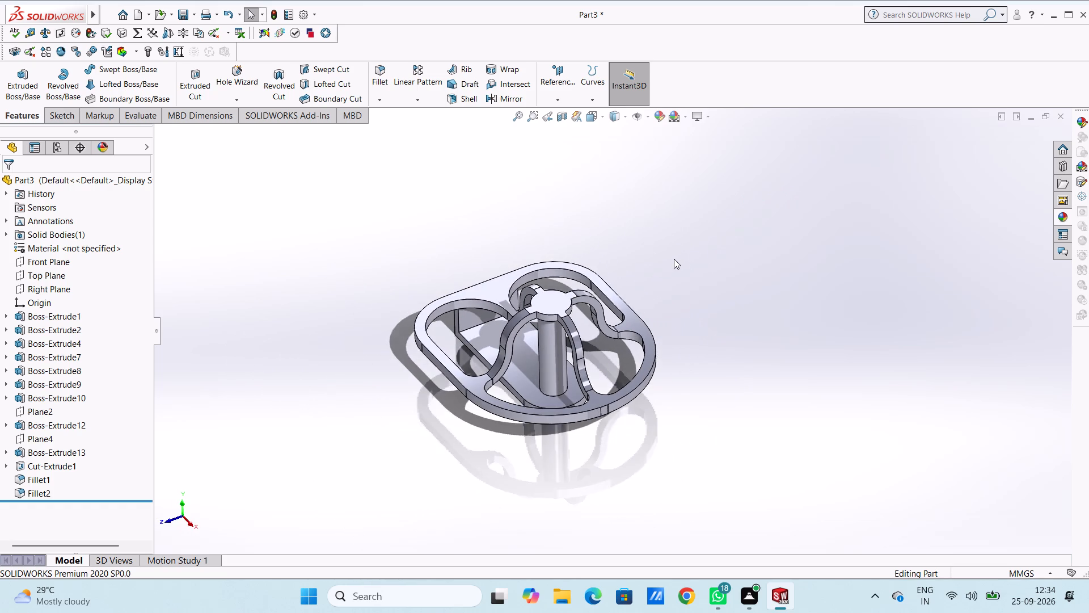
{"action": "middle_click_drag", "start_coordinate": [685, 268], "coordinate": [682, 195]}
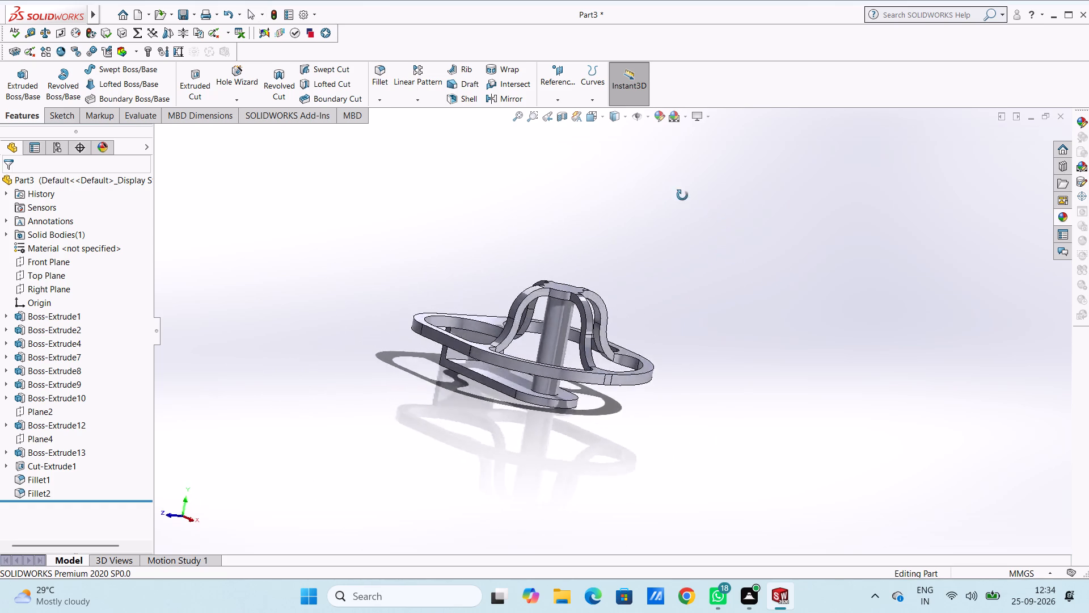
{"action": "middle_click_drag", "start_coordinate": [682, 195], "coordinate": [749, 334]}
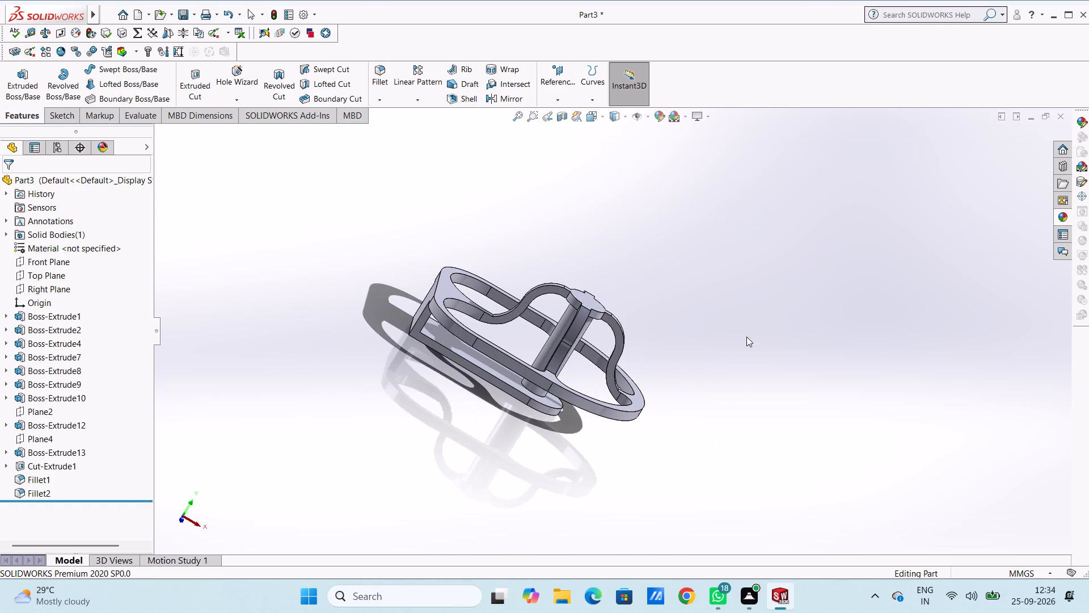
{"action": "key", "text": "Escape"}
{"action": "key", "text": "Escape"}
{"action": "key", "text": "Escape"}
{"action": "key", "text": "ctrl+7"}
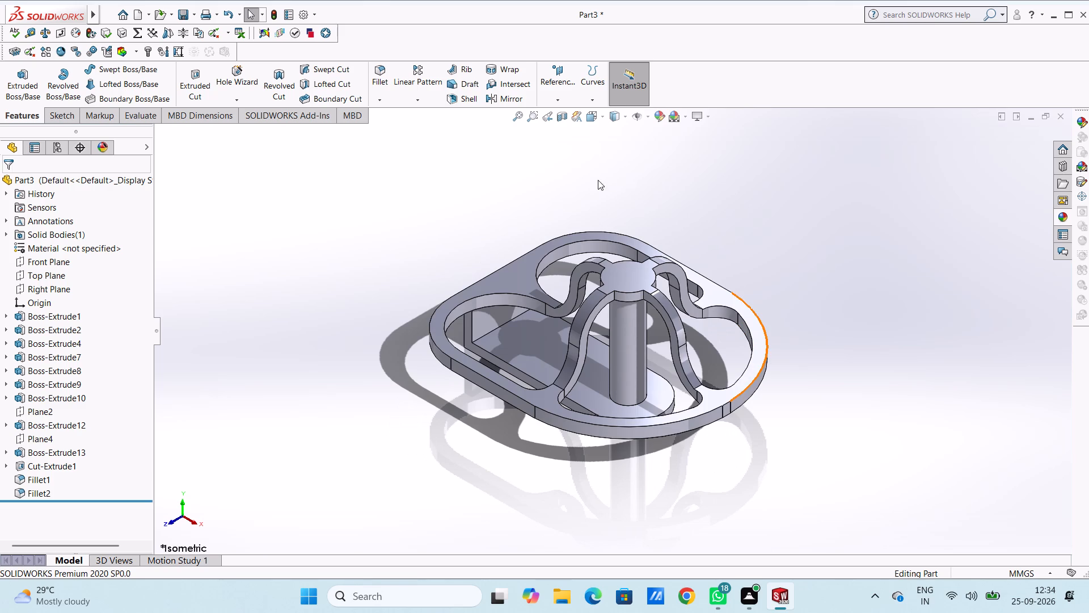
Apply a red colour appearance to the whole part with RGB values 208, 31, 8.
{"action": "left_click", "coordinate": [659, 118]}
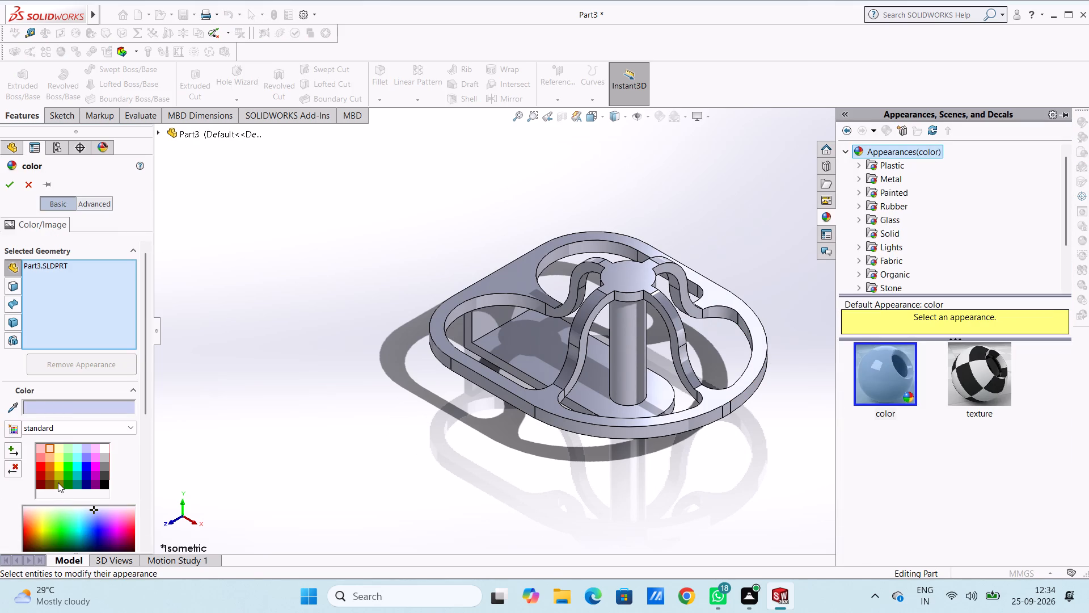
{"action": "left_click", "coordinate": [25, 529]}
{"action": "scroll", "coordinate": [29, 532], "scroll_direction": "down", "scroll_amount": 3}
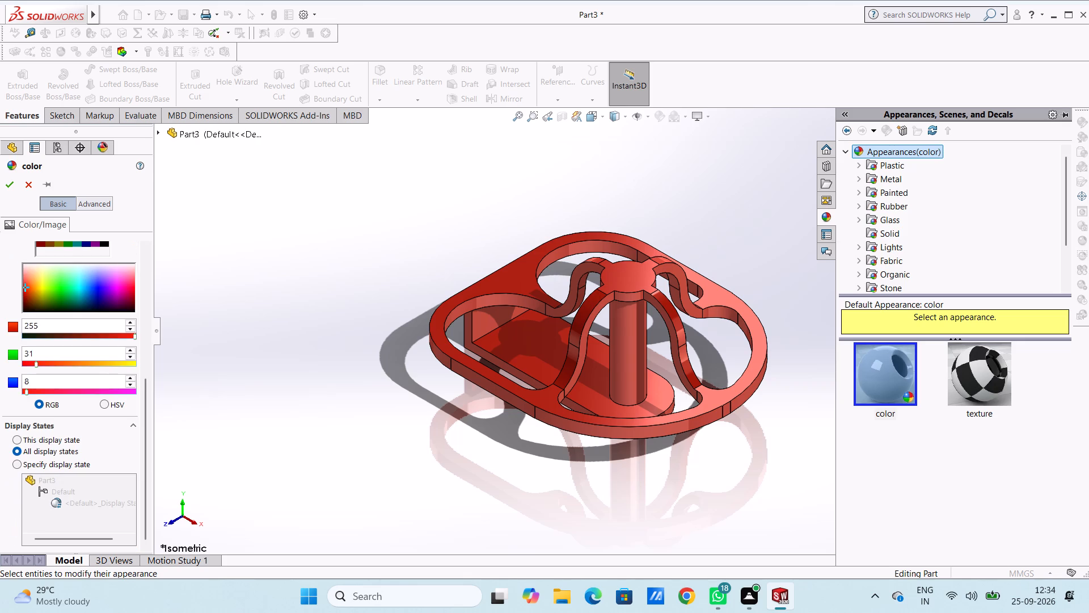
{"action": "left_click", "coordinate": [99, 332]}
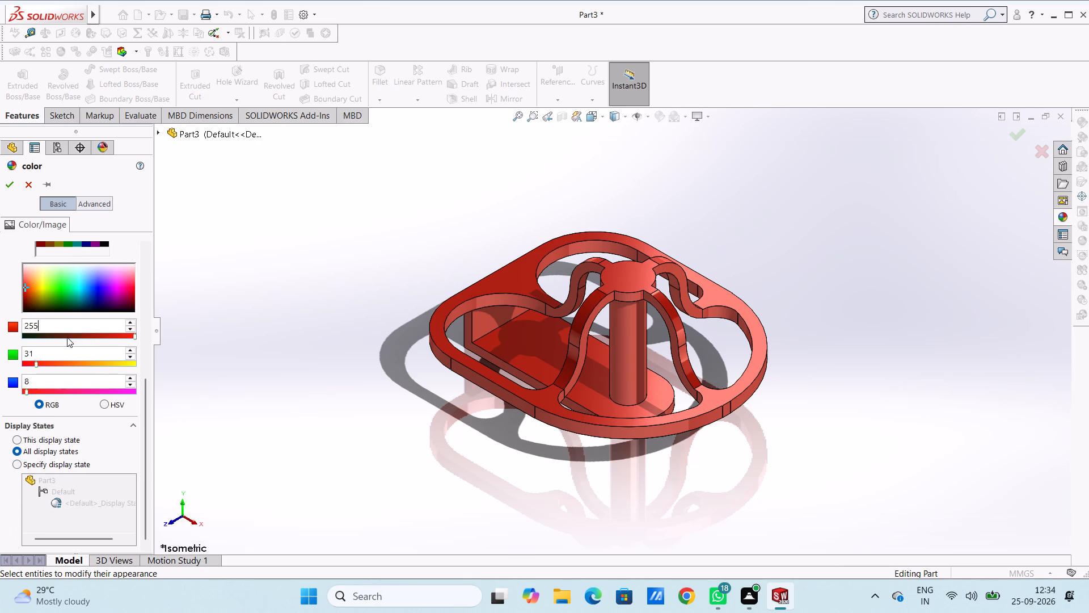
{"action": "left_click", "coordinate": [67, 333]}
{"action": "left_click", "coordinate": [67, 333]}
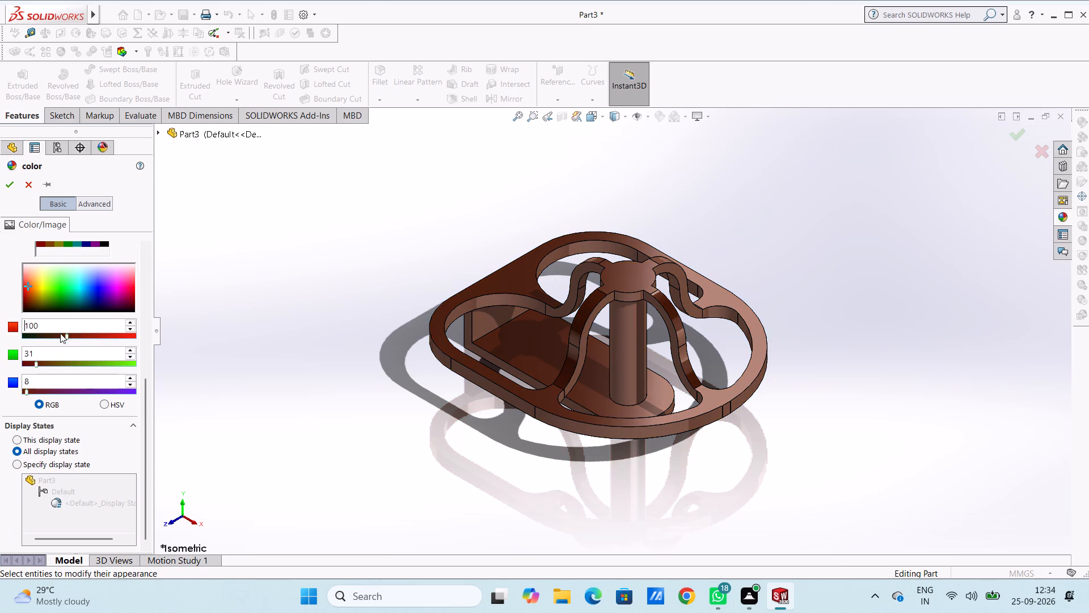
{"action": "left_click", "coordinate": [60, 333]}
{"action": "left_click", "coordinate": [81, 334]}
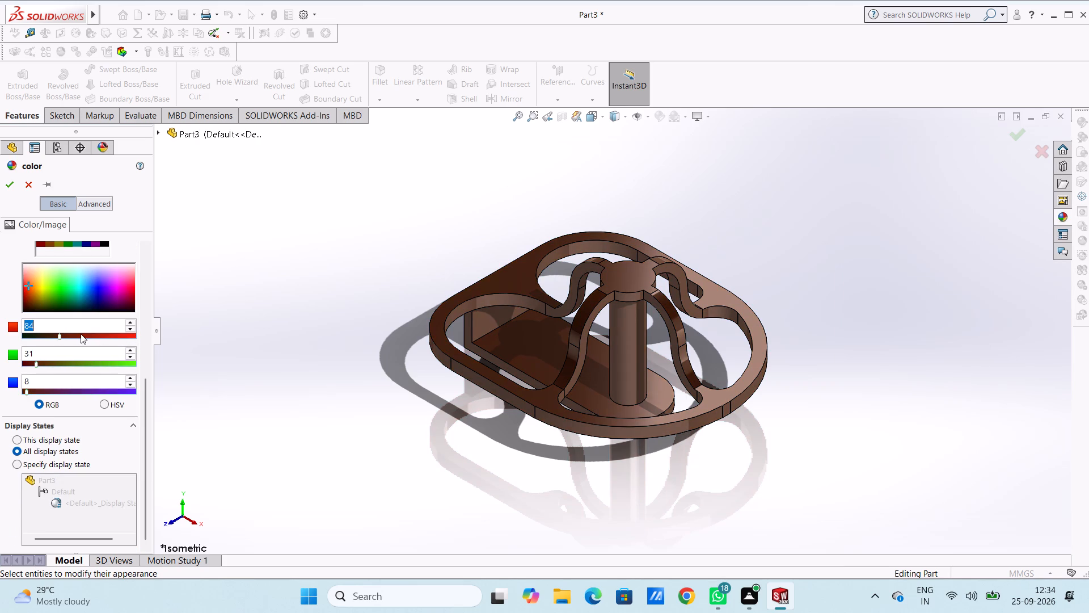
{"action": "left_click", "coordinate": [94, 335]}
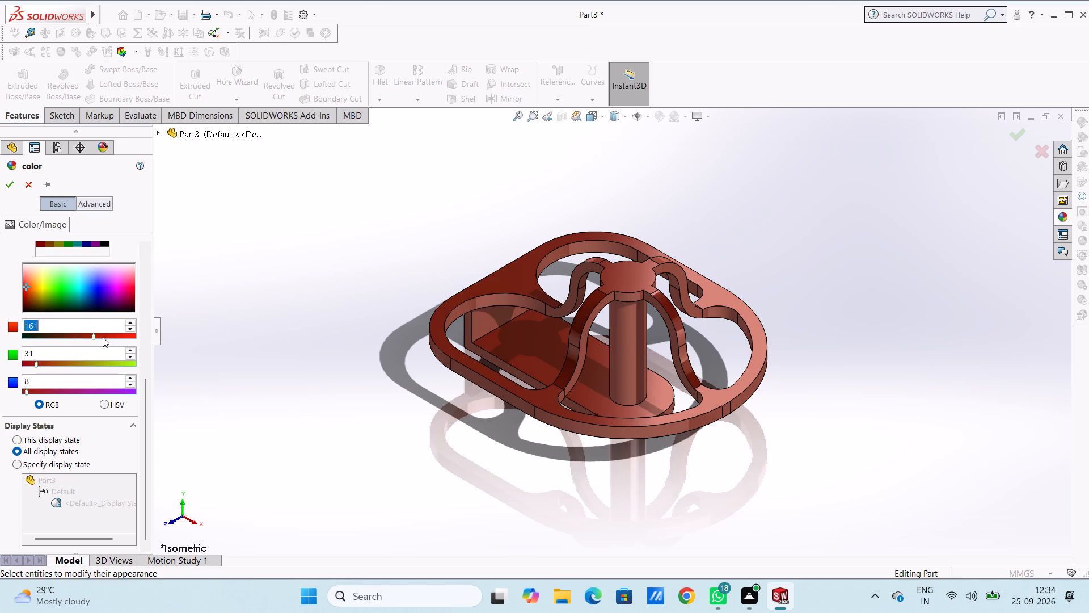
{"action": "left_click", "coordinate": [105, 336]}
{"action": "left_click", "coordinate": [119, 335]}
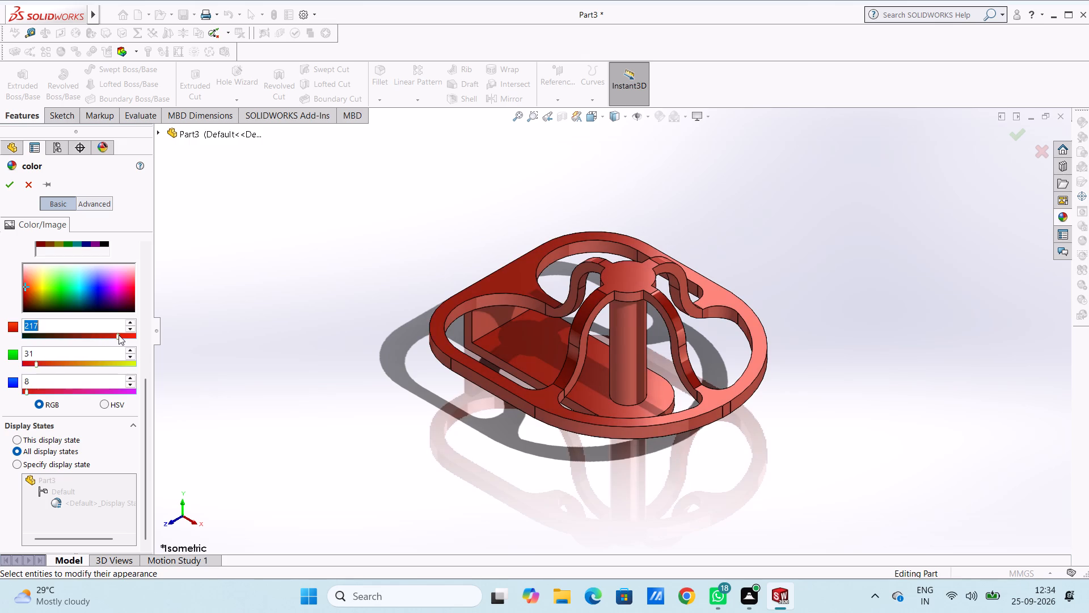
{"action": "left_click", "coordinate": [103, 335]}
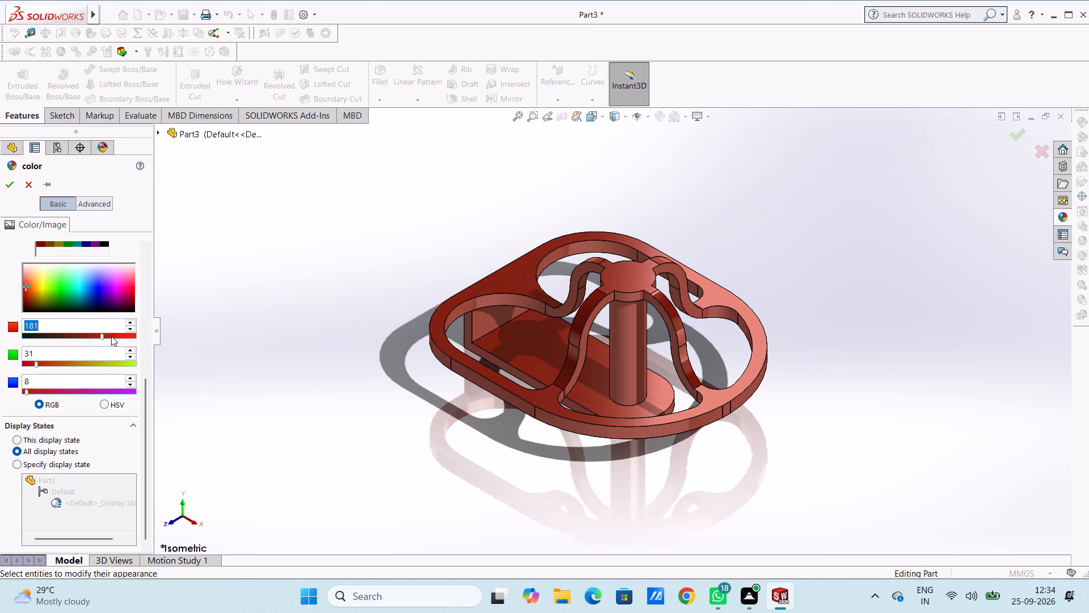
{"action": "left_click", "coordinate": [115, 335]}
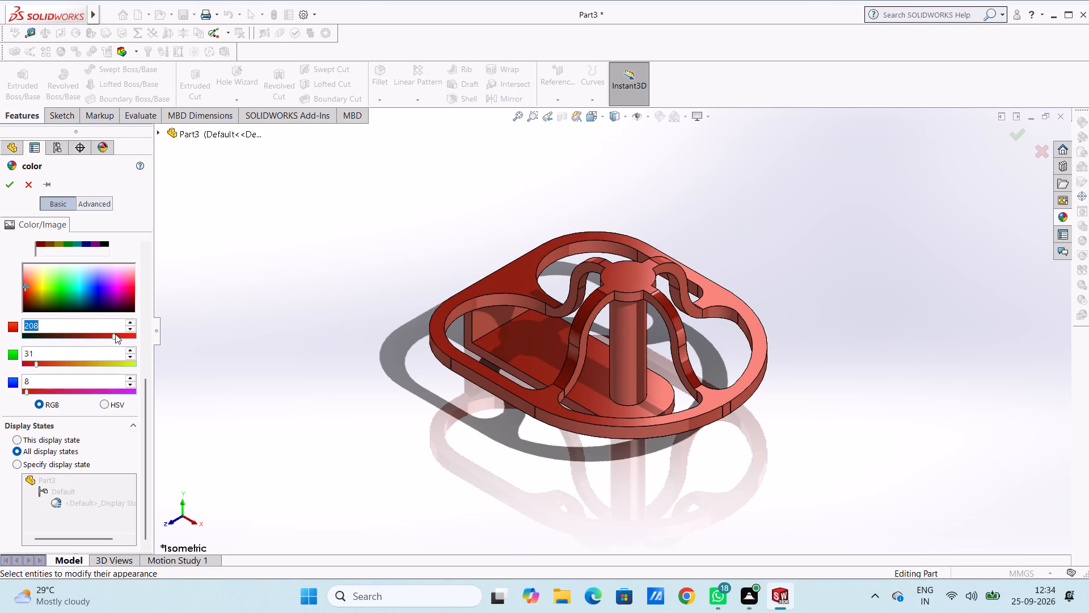
{"action": "left_click", "coordinate": [116, 334]}
{"action": "left_click", "coordinate": [10, 187]}
{"action": "left_click", "coordinate": [402, 294]}
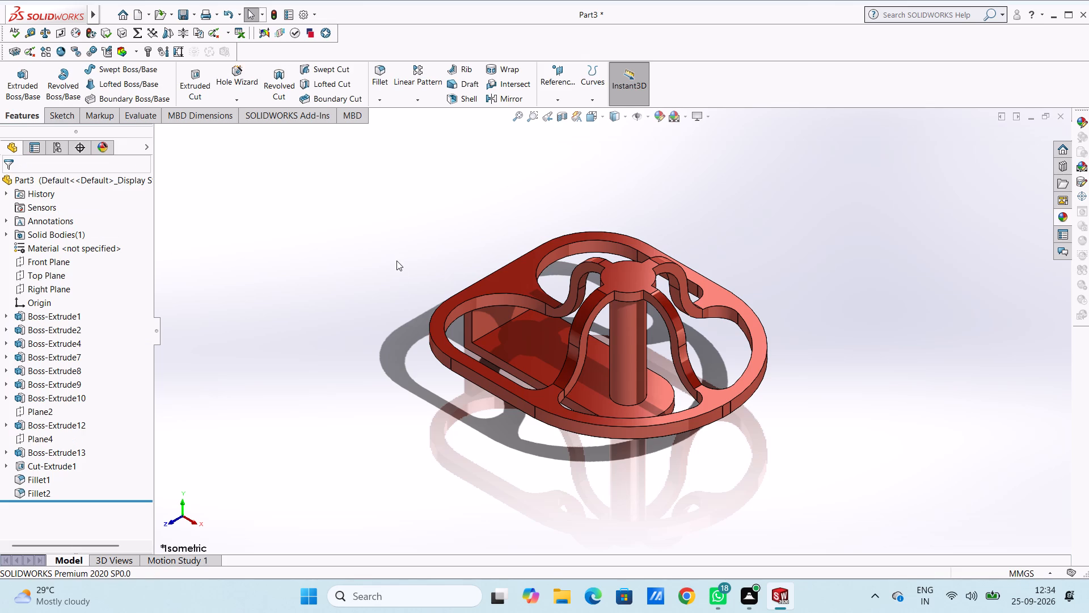
Examine the recoloured part from all sides, including the plate's underside, finishing in the isometric view.
{"action": "middle_click_drag", "start_coordinate": [397, 255], "coordinate": [455, 267]}
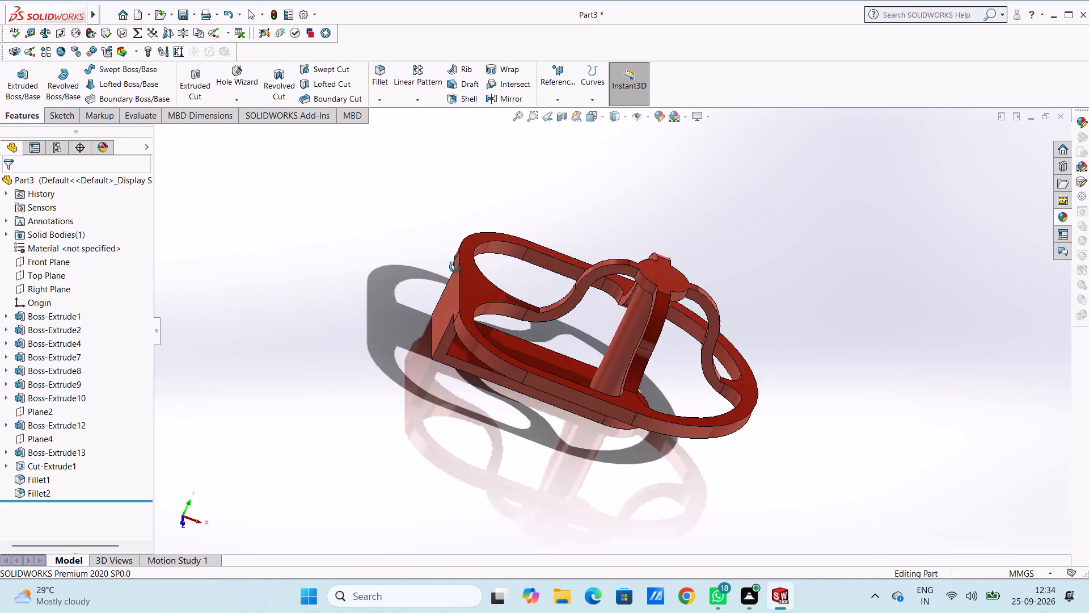
{"action": "middle_click_drag", "start_coordinate": [455, 267], "coordinate": [404, 261]}
{"action": "middle_click_drag", "start_coordinate": [429, 246], "coordinate": [624, 373]}
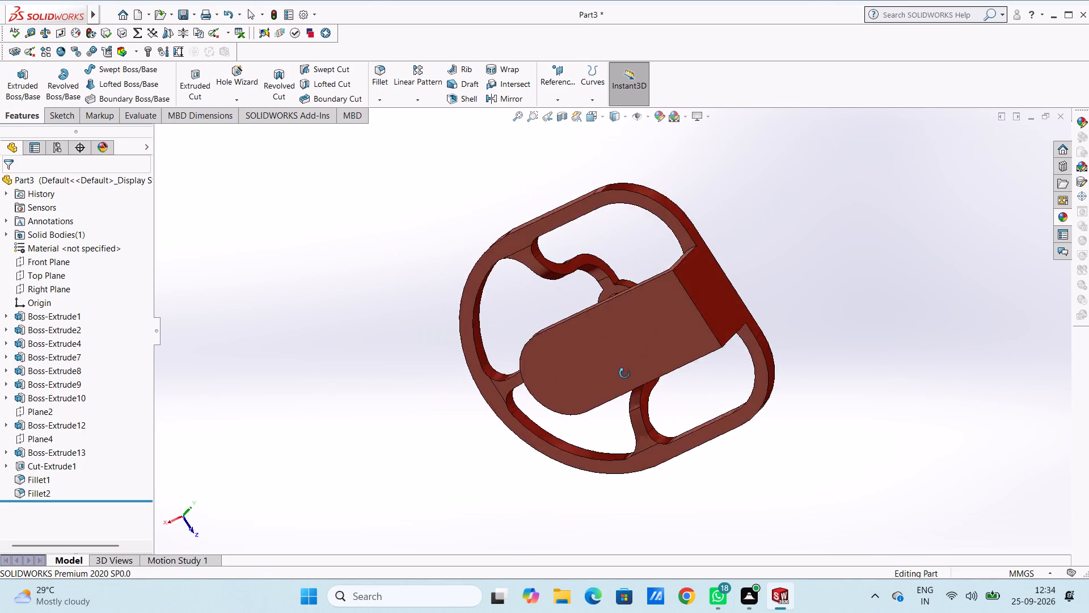
{"action": "middle_click_drag", "start_coordinate": [624, 373], "coordinate": [504, 212]}
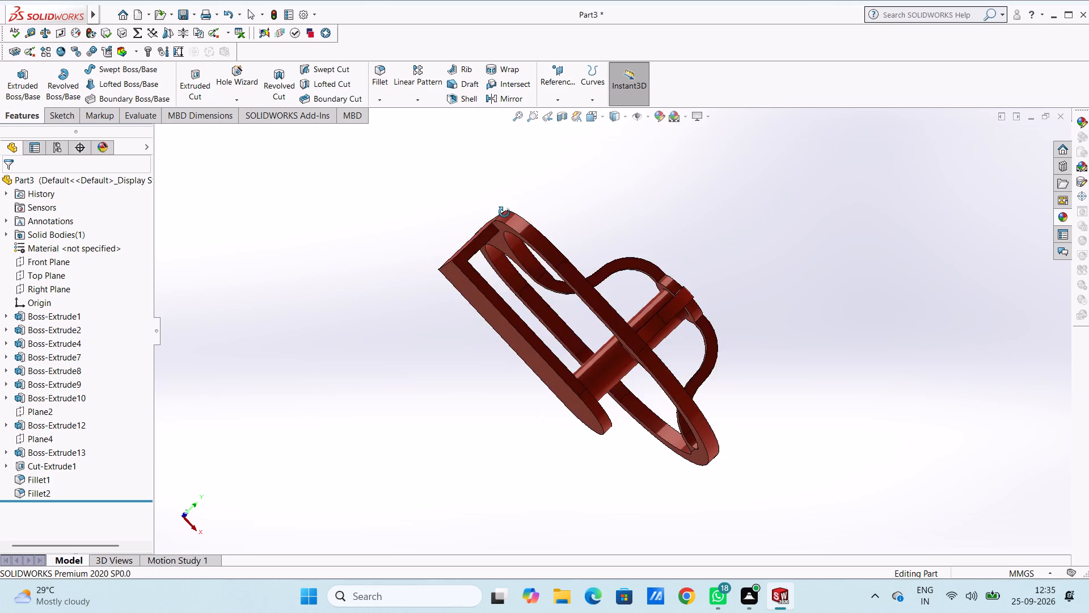
{"action": "middle_click_drag", "start_coordinate": [504, 212], "coordinate": [420, 213]}
{"action": "middle_click_drag", "start_coordinate": [415, 271], "coordinate": [388, 187]}
{"action": "middle_click_drag", "start_coordinate": [382, 306], "coordinate": [340, 278]}
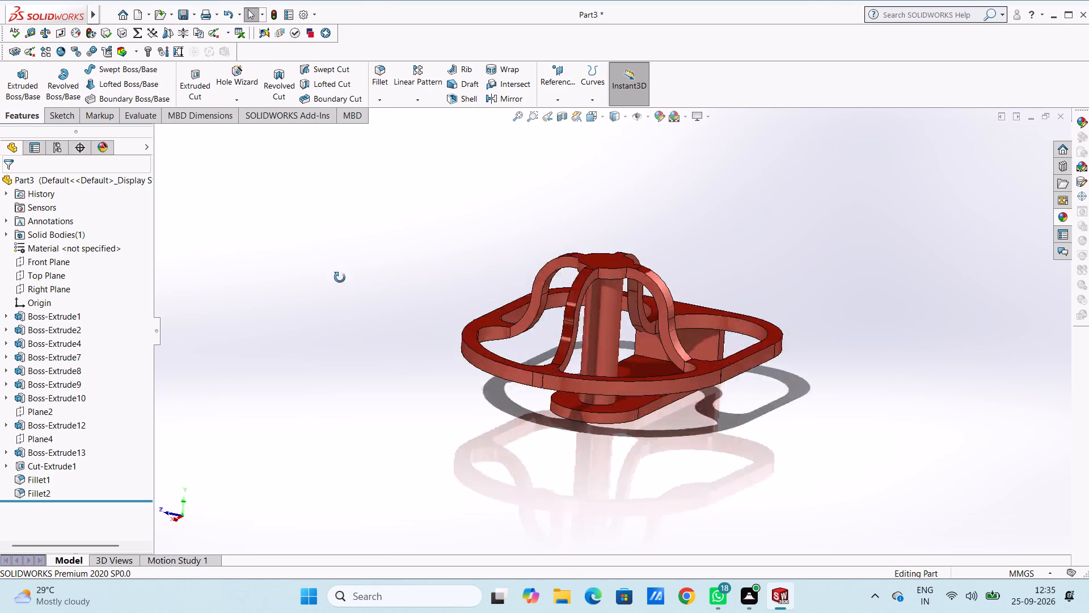
{"action": "middle_click_drag", "start_coordinate": [340, 278], "coordinate": [288, 246]}
{"action": "middle_click_drag", "start_coordinate": [480, 285], "coordinate": [353, 289]}
{"action": "middle_click_drag", "start_coordinate": [545, 276], "coordinate": [401, 295]}
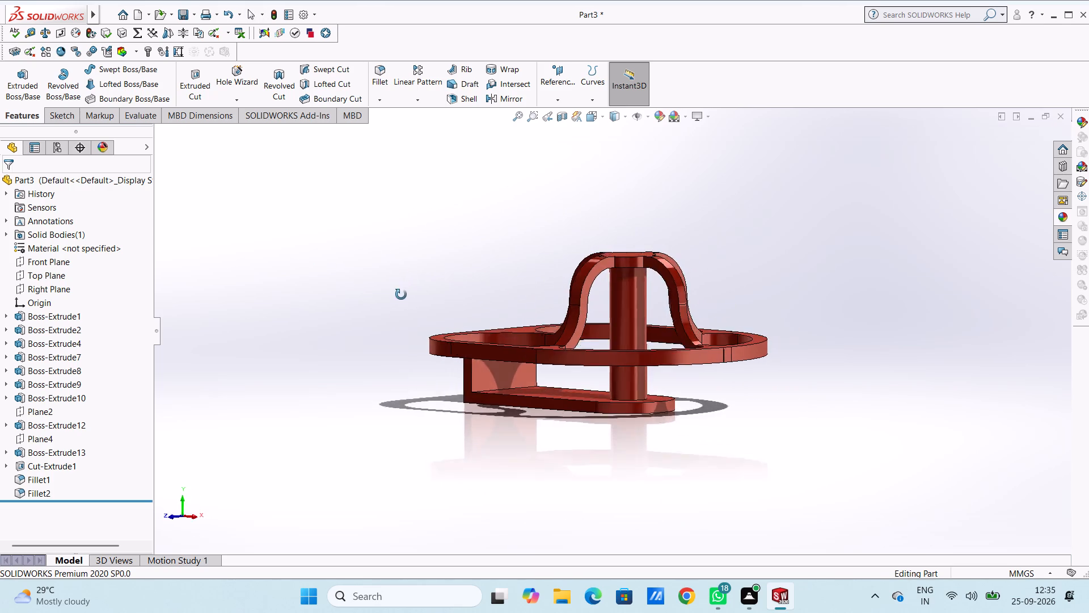
{"action": "middle_click_drag", "start_coordinate": [401, 295], "coordinate": [410, 322]}
{"action": "key", "text": "Escape"}
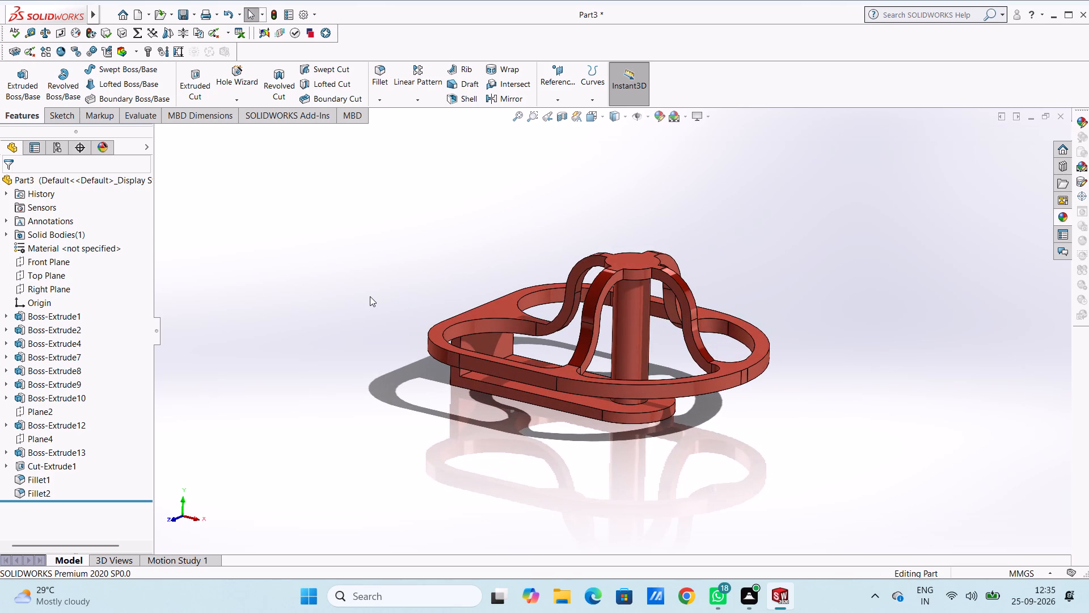
{"action": "key", "text": "ctrl+7"}
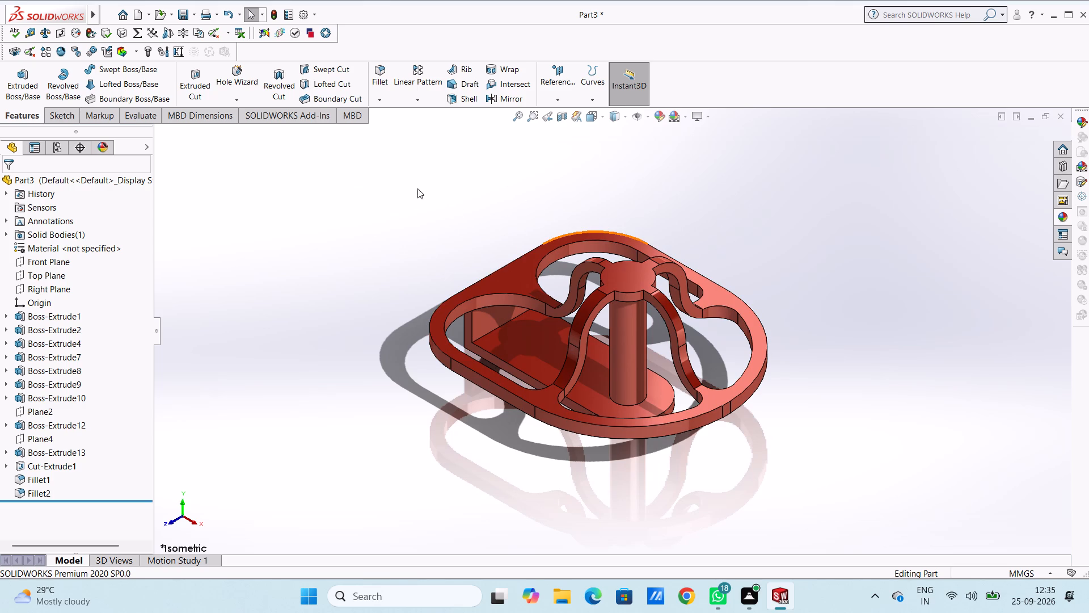
Save the part in the Documents folder under the name "rotor support spider" as a SOLIDWORKS Part.
{"action": "type", "text": "rot"}
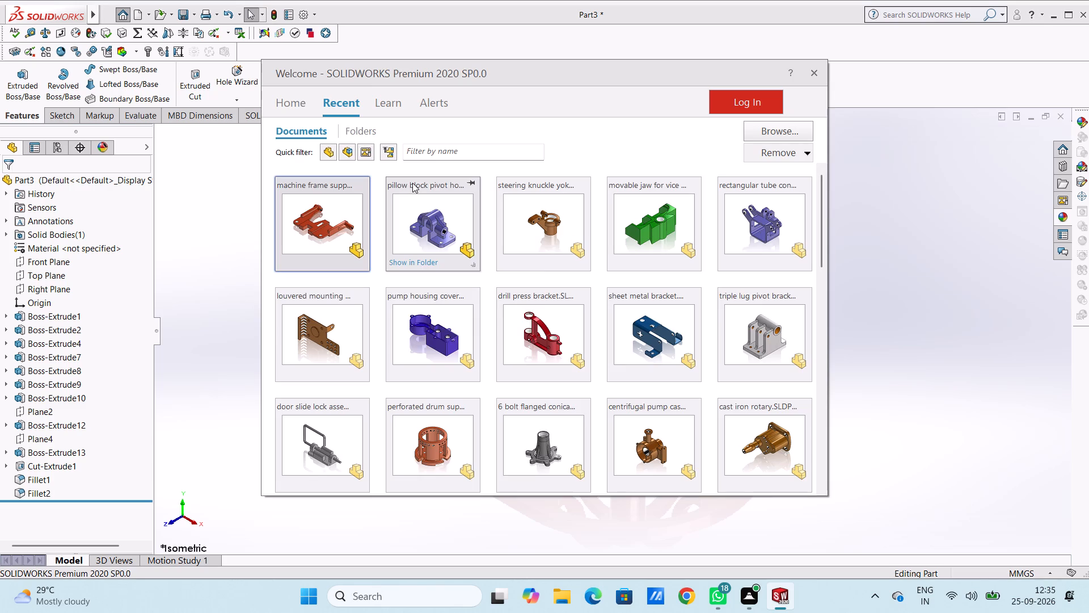
{"action": "left_click", "coordinate": [228, 240]}
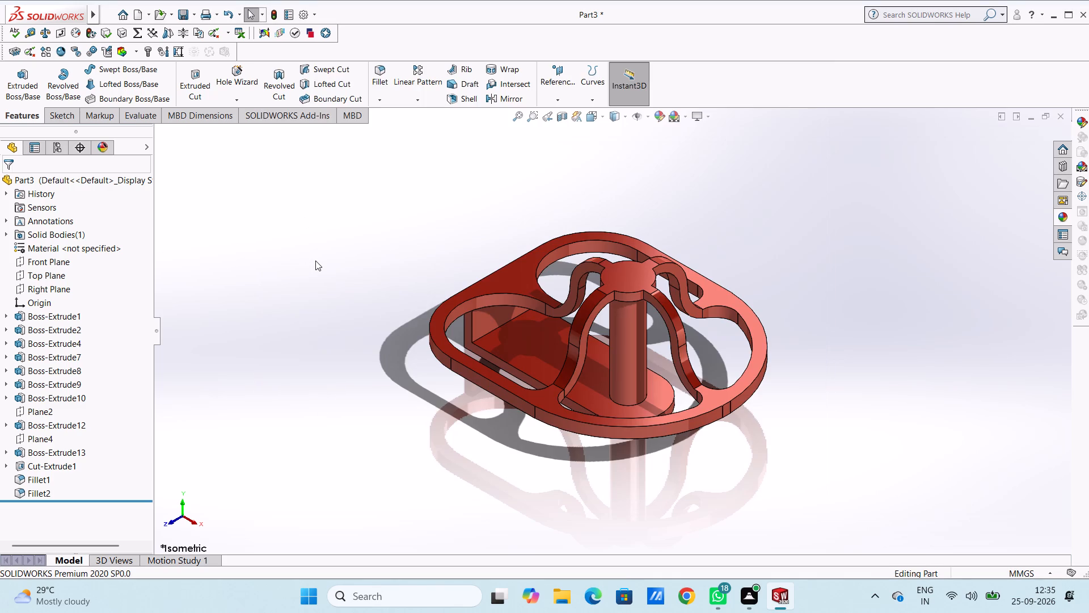
{"action": "key", "text": "ctrl+s"}
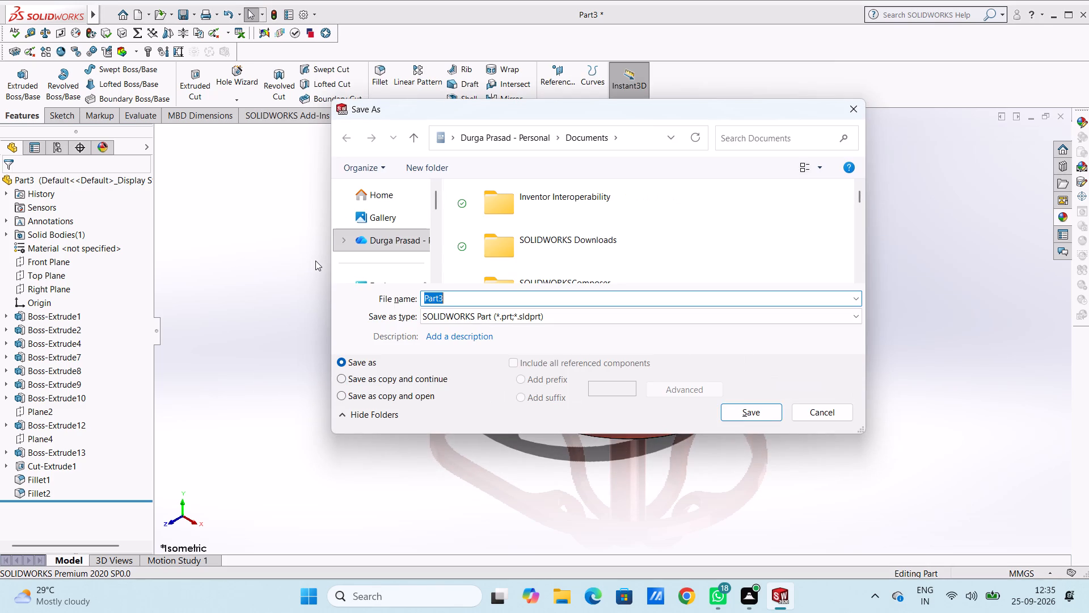
{"action": "type", "text": "rotor"}
{"action": "key", "text": "space"}
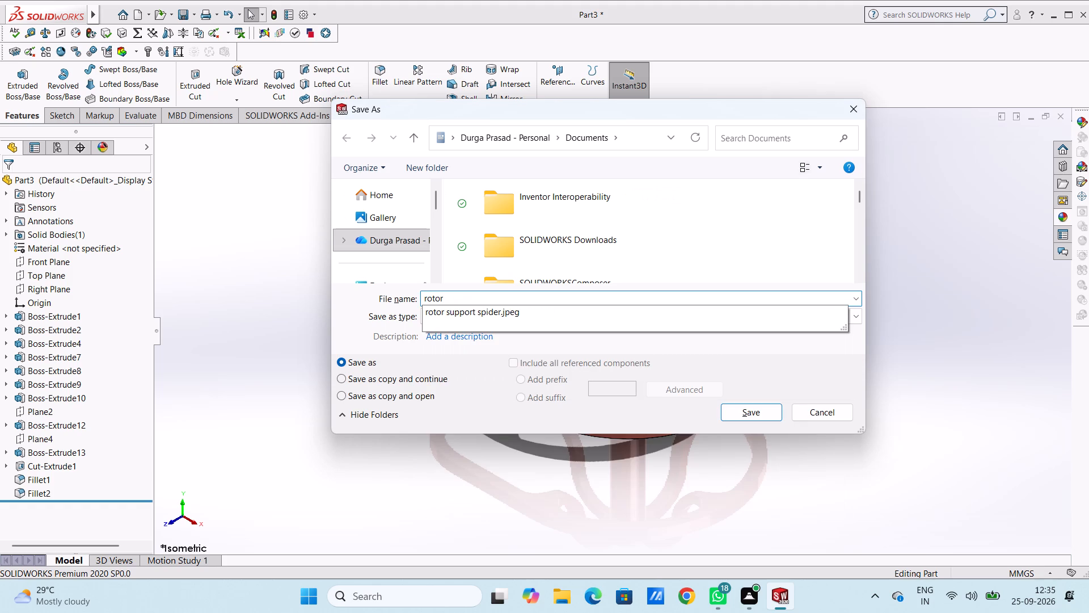
{"action": "type", "text": "suppo"}
{"action": "type", "text": "rt spider"}
{"action": "left_click", "coordinate": [760, 412]}
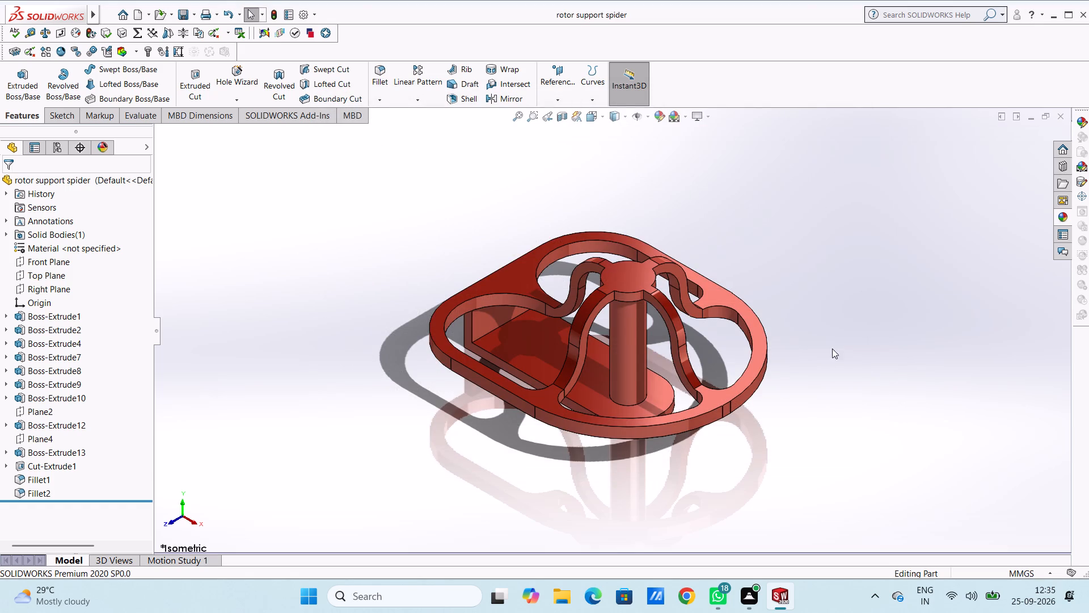
Save the part also as an Adobe PDF named "rotor support spider" in the Documents folder.
{"action": "left_click", "coordinate": [195, 12]}
{"action": "left_click", "coordinate": [208, 44]}
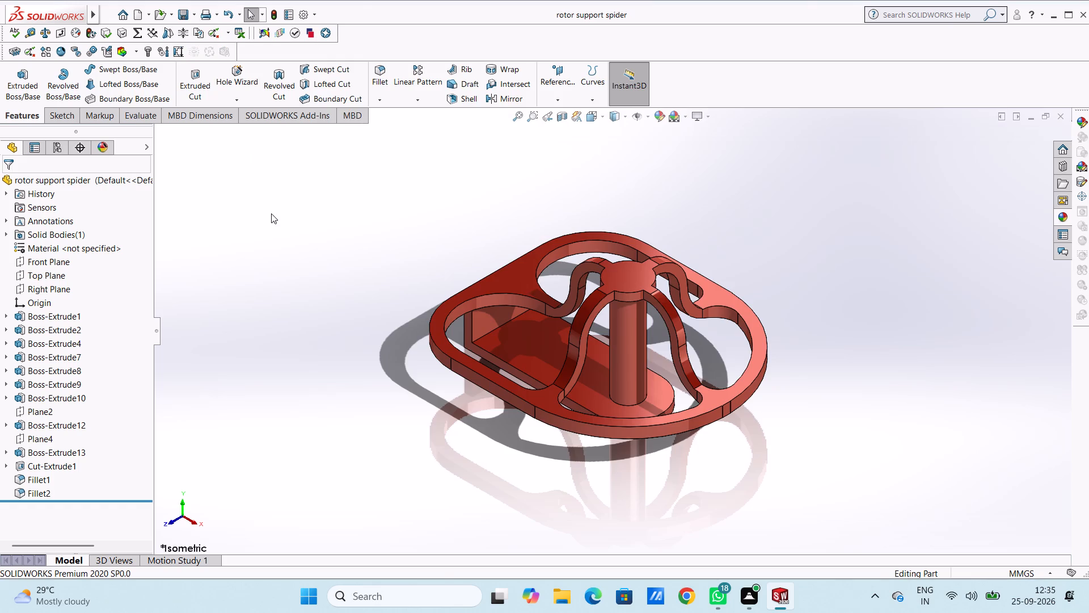
{"action": "left_click", "coordinate": [616, 317]}
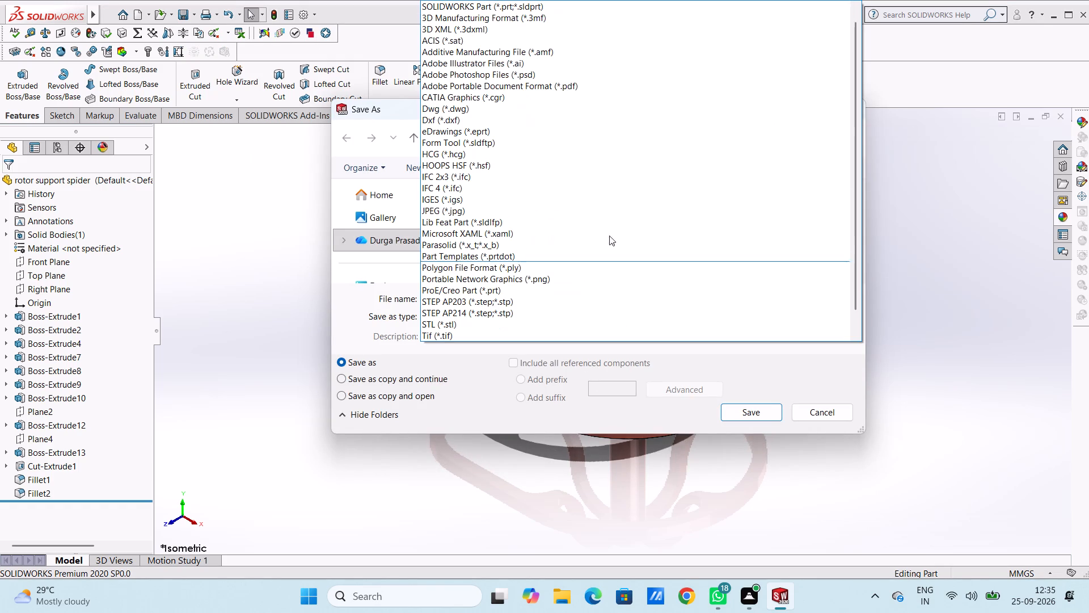
{"action": "left_click", "coordinate": [573, 90]}
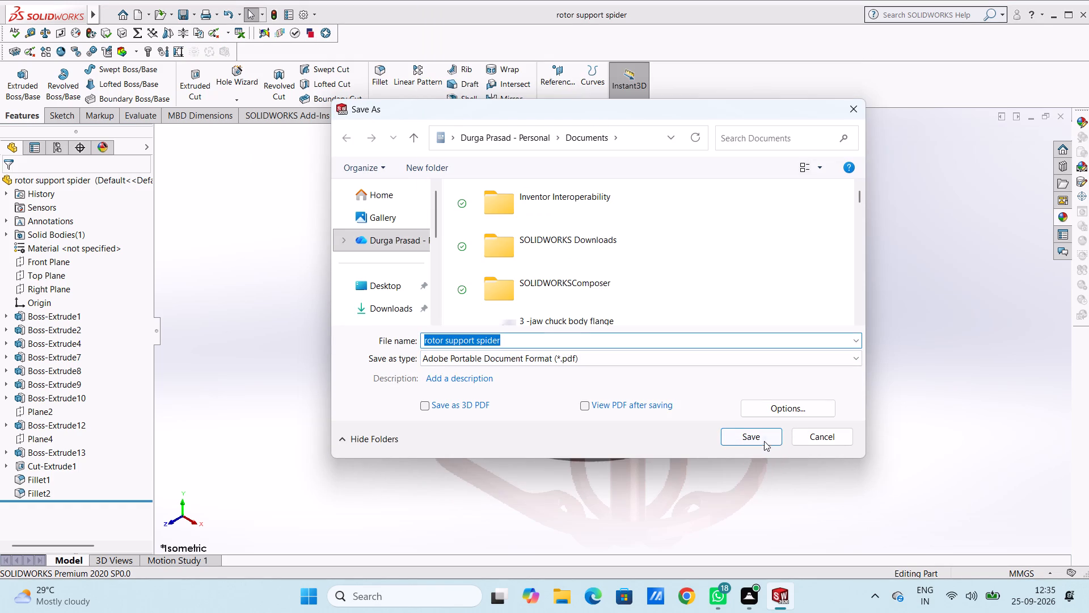
{"action": "left_click", "coordinate": [763, 440]}
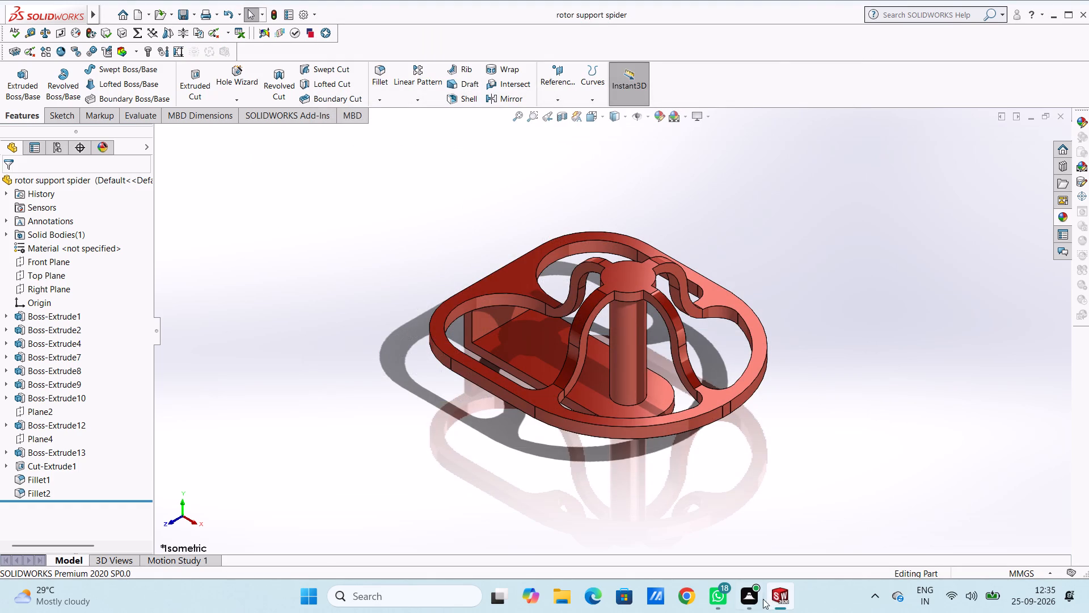